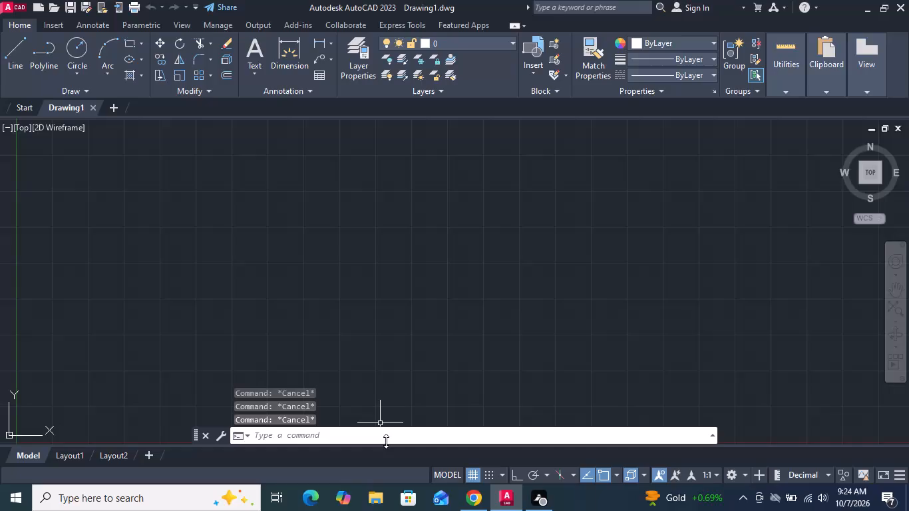
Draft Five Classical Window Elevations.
Turn on the command log file with LOGFILEON.
left_click(384, 438)
type("log")
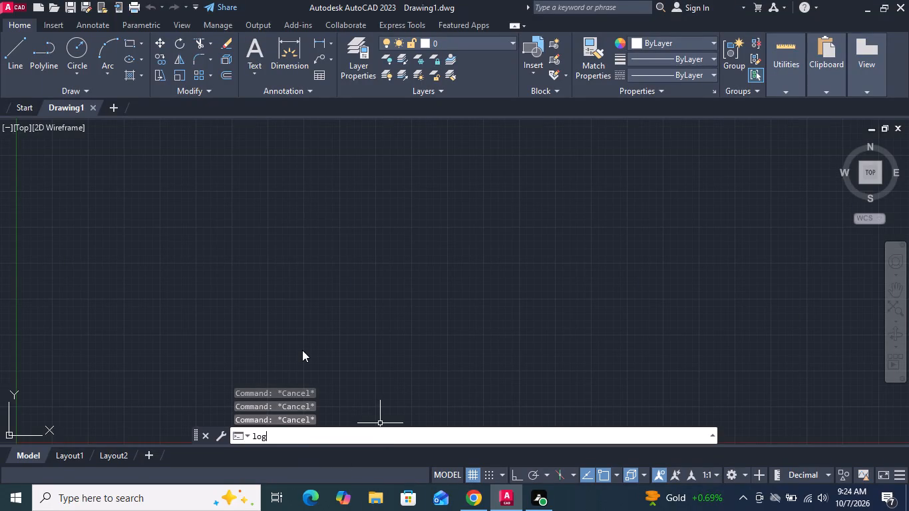
left_click(289, 339)
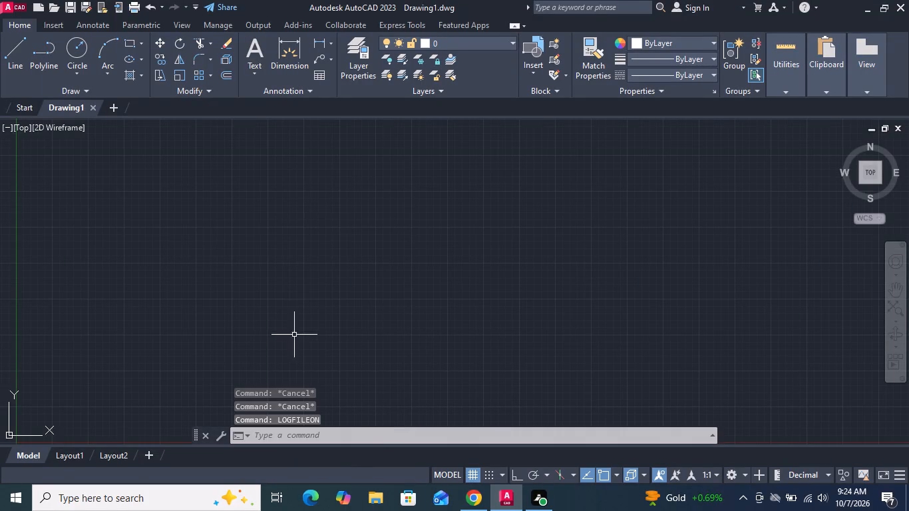
key("Escape")
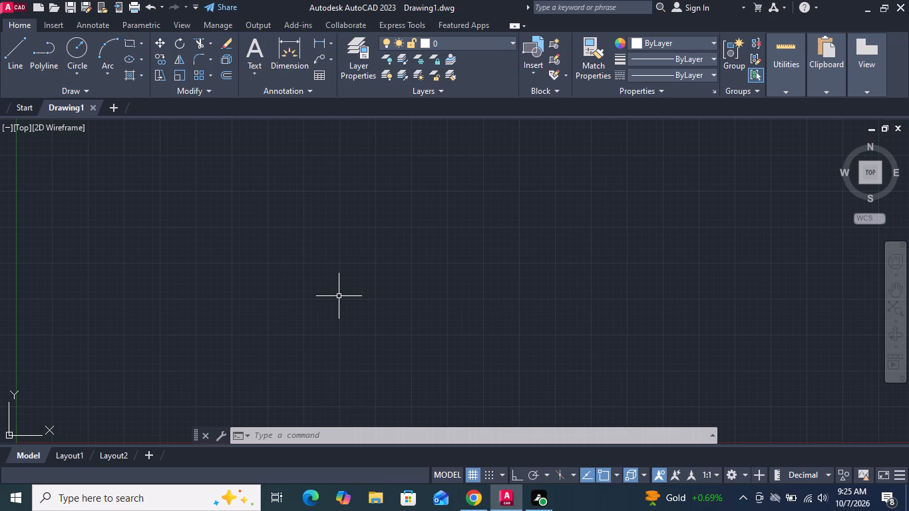
Draw a horizontal line about 20 units long above the X axis, with Ortho on.
left_click(15, 49)
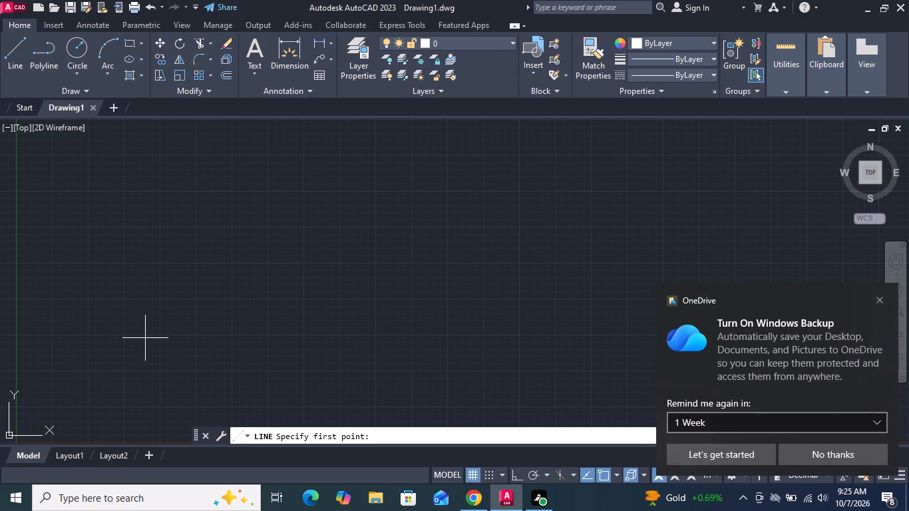
left_click(164, 364)
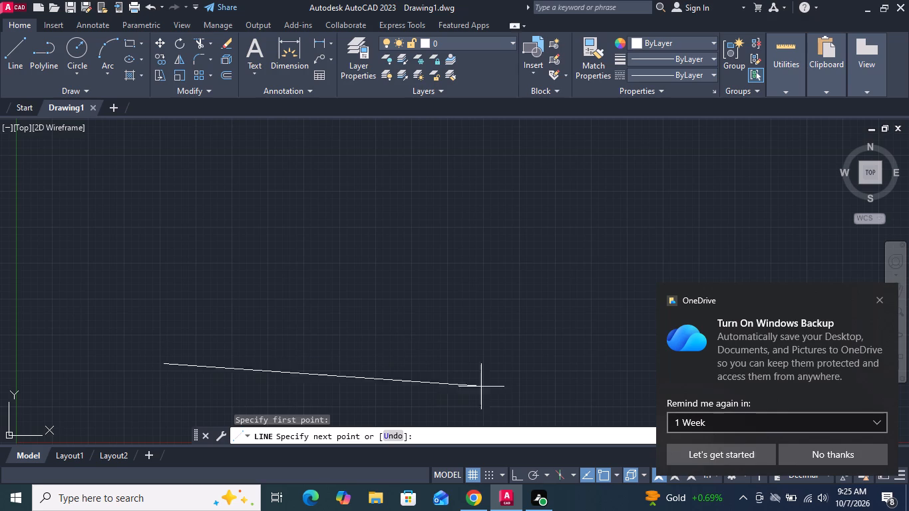
left_click(515, 473)
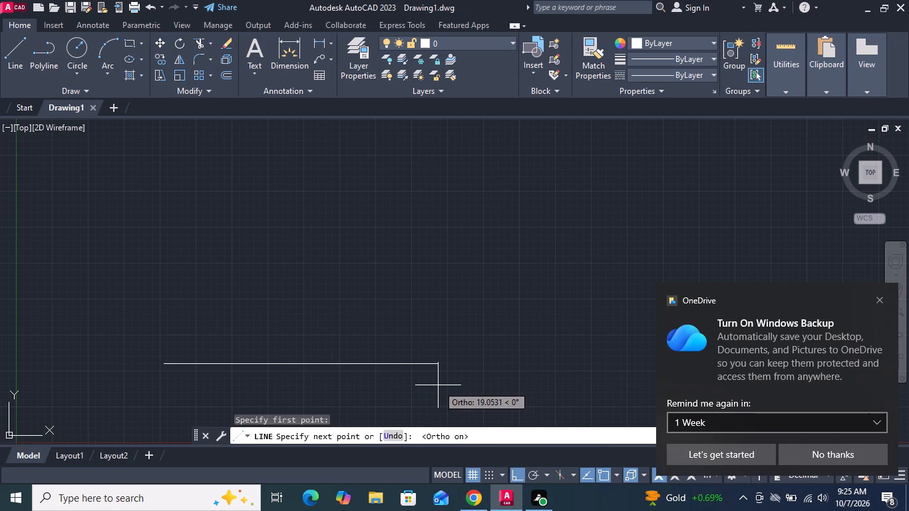
left_click(450, 381)
key("Return")
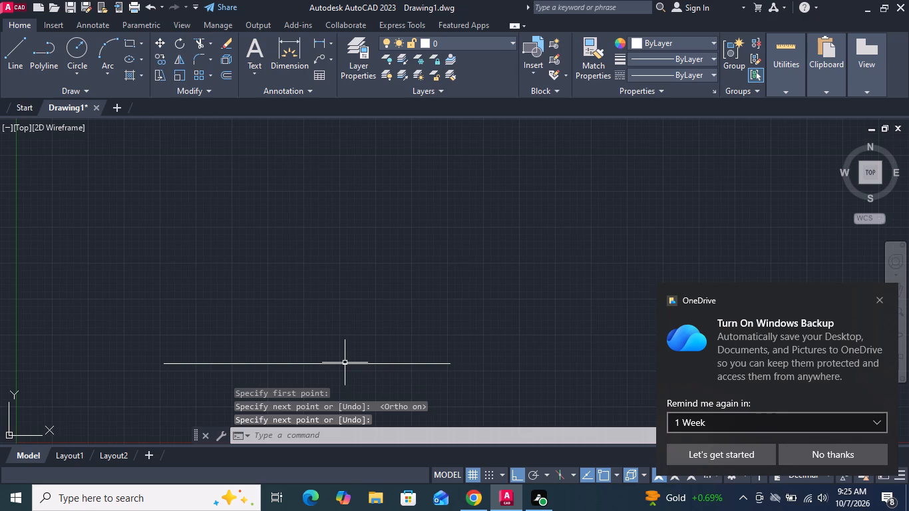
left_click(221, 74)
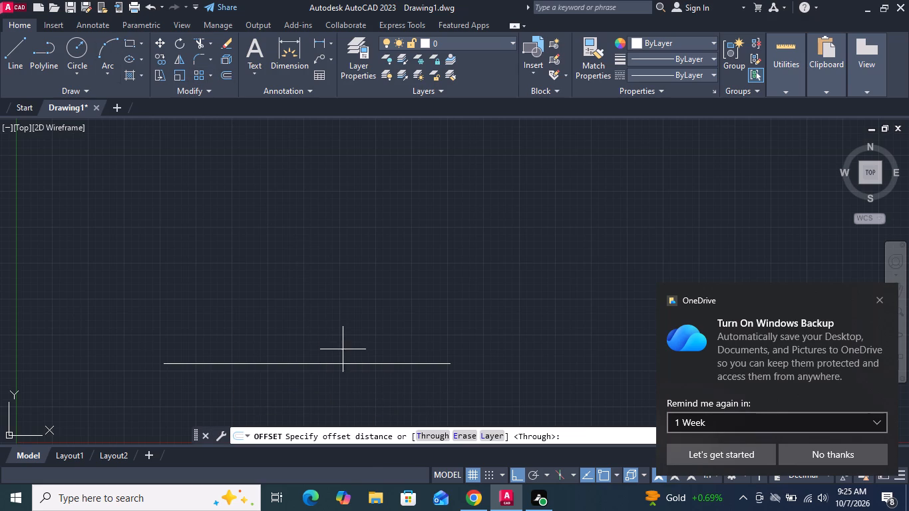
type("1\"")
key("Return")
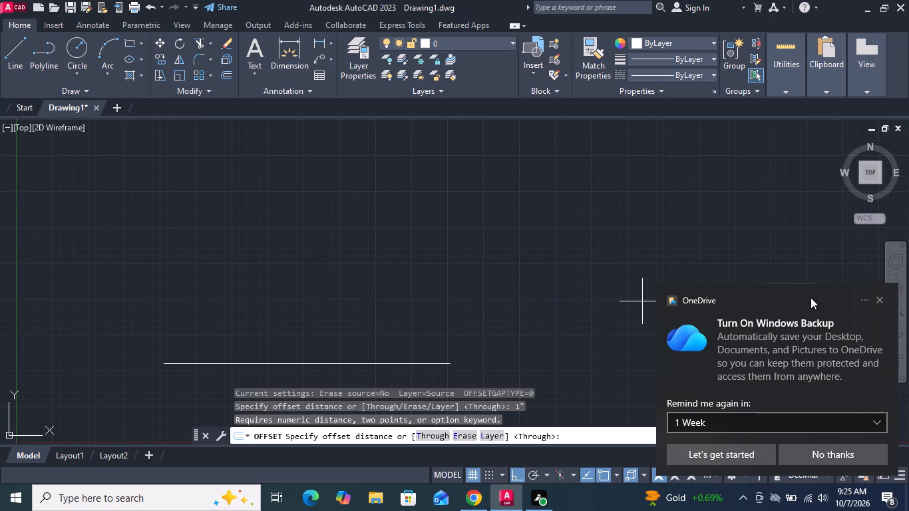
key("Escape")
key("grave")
Dismiss the OneDrive backup notification and set the drawing units to Engineering.
left_click(876, 299)
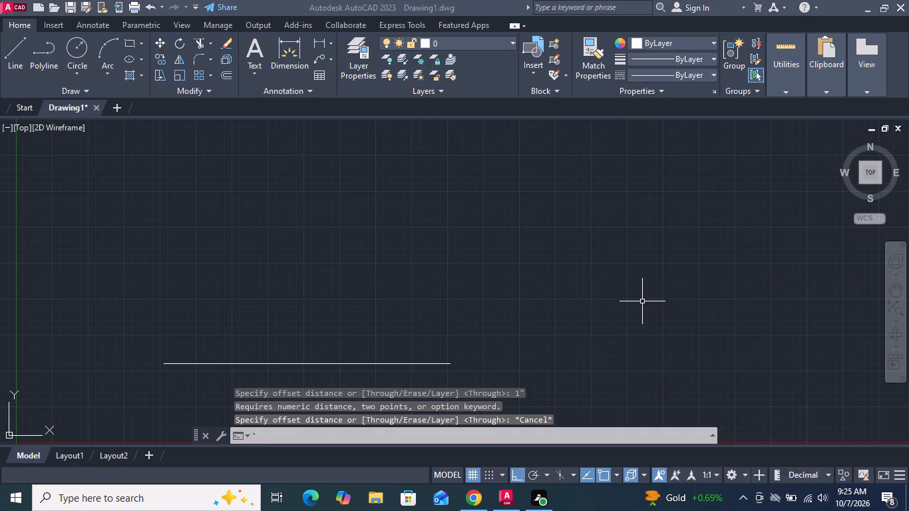
left_click(830, 473)
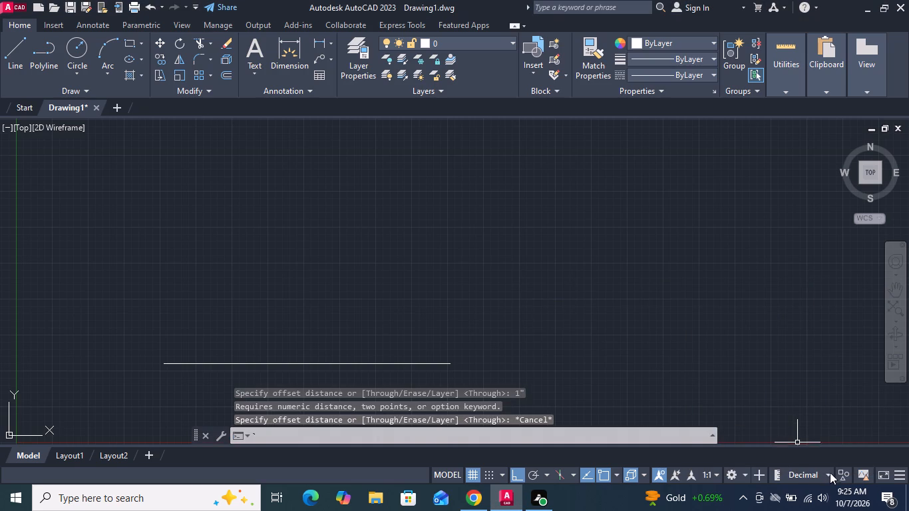
left_click(822, 425)
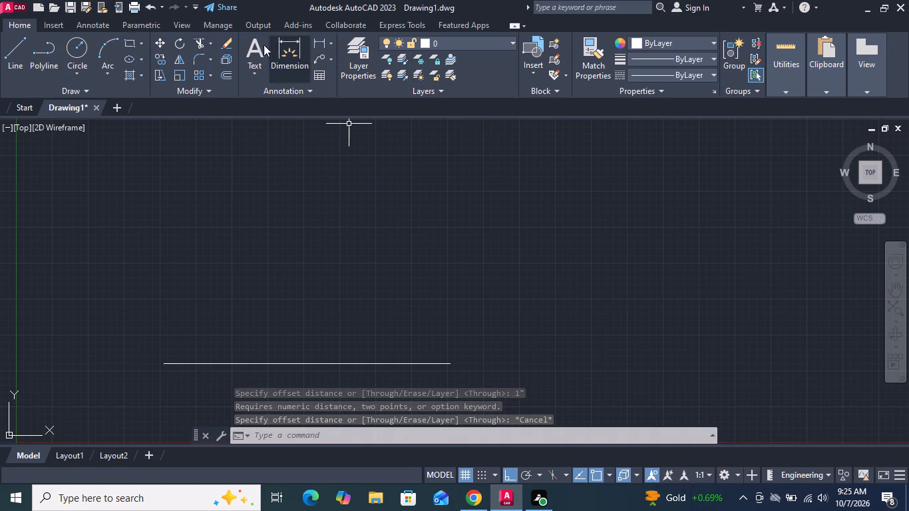
Offset the horizontal line 1" upward.
left_click(224, 75)
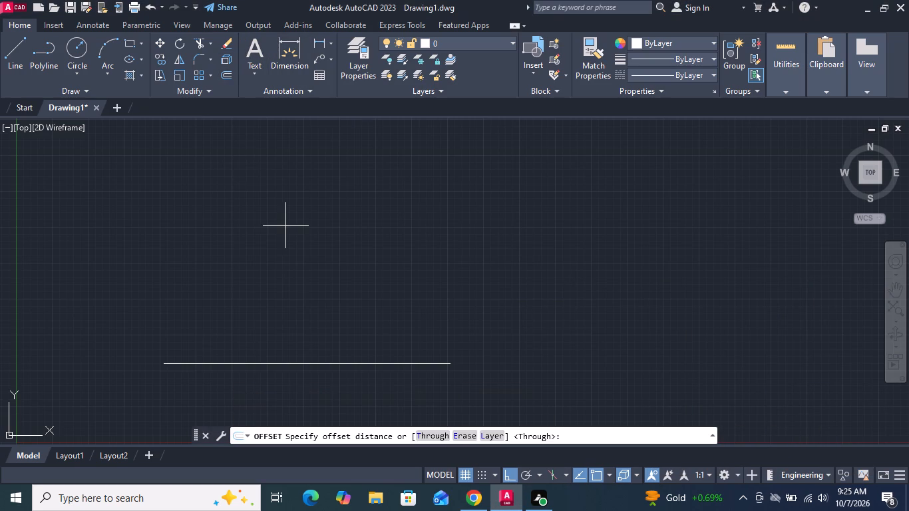
type("1\"")
key("Return")
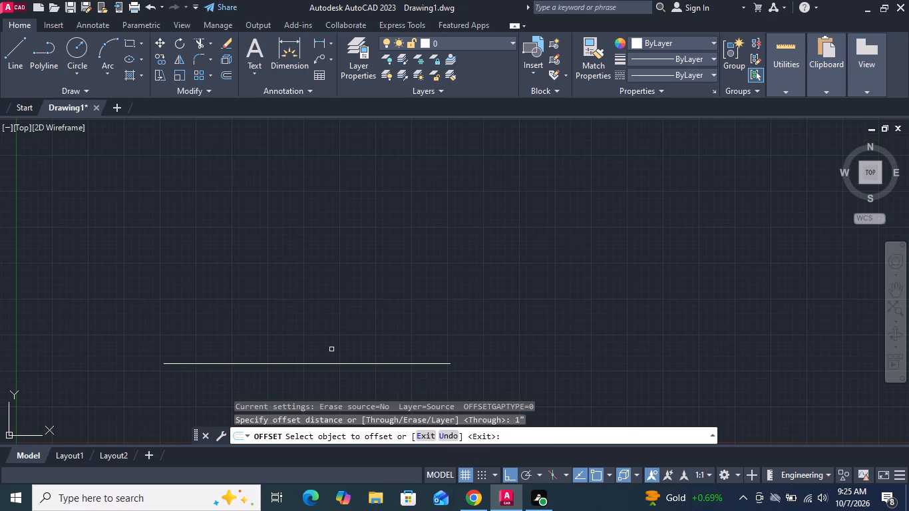
left_click(327, 363)
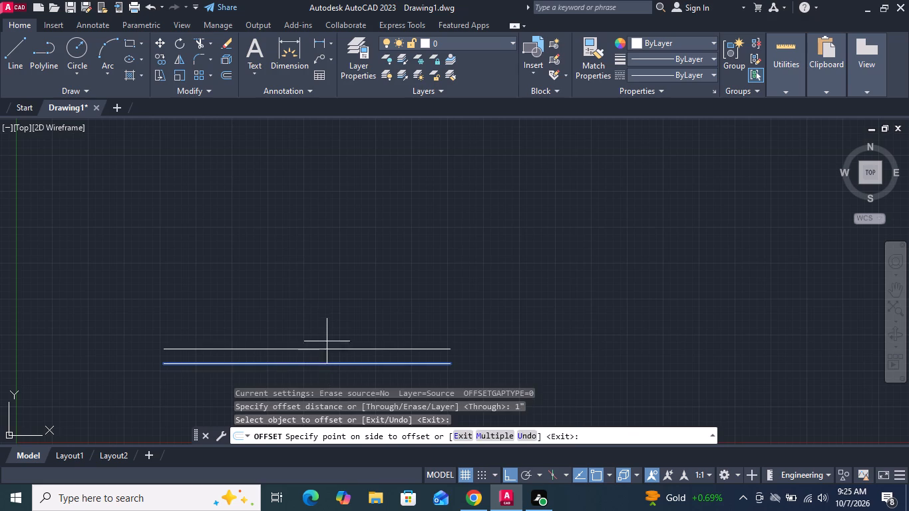
left_click(328, 320)
scroll(332, 309, "down", 3)
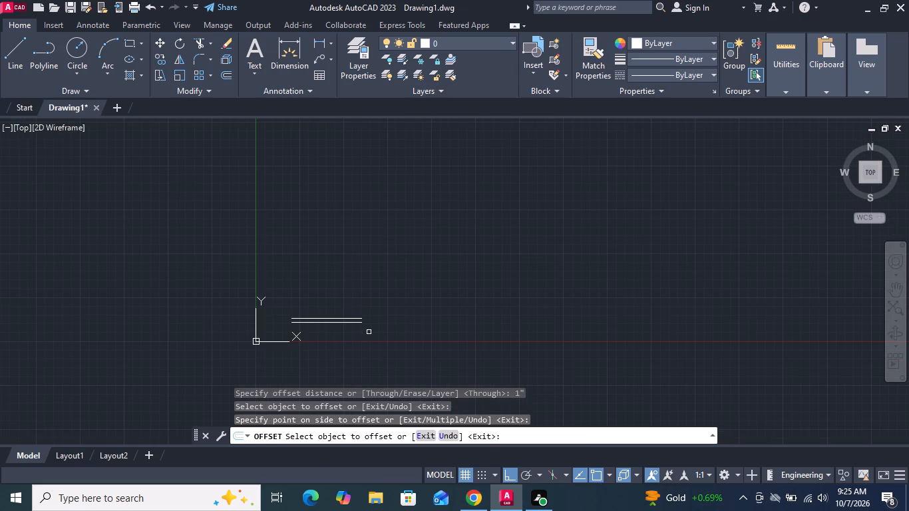
key("Return")
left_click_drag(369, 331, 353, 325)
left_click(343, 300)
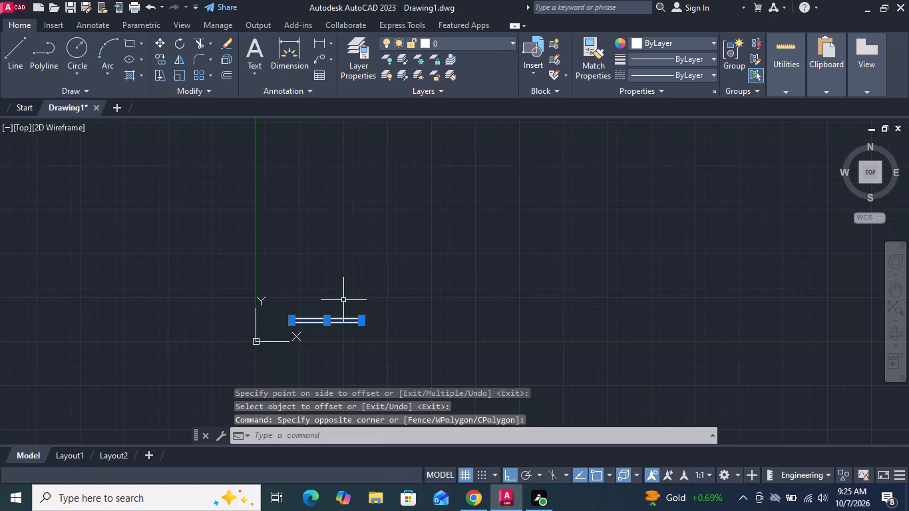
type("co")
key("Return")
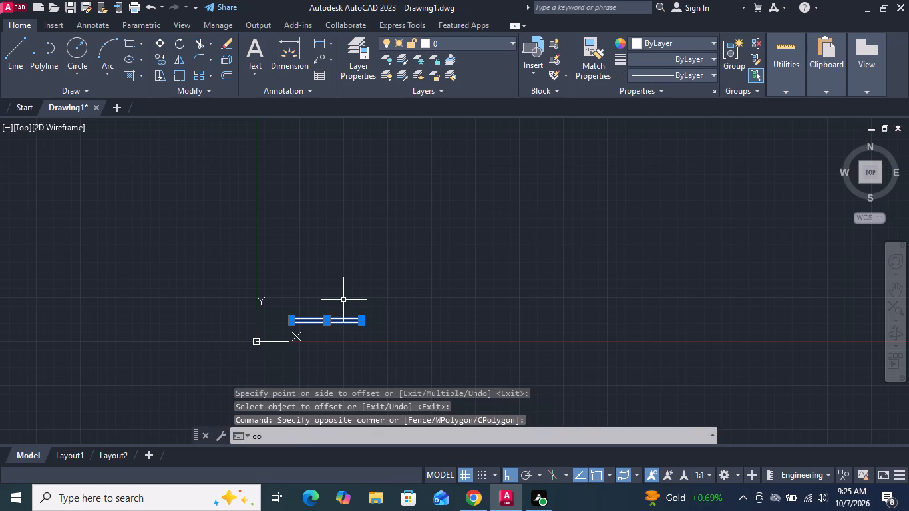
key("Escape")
Move both horizontal lines diagonally up and to the right, away from the origin, with Ortho off.
left_click(330, 327)
left_click(313, 298)
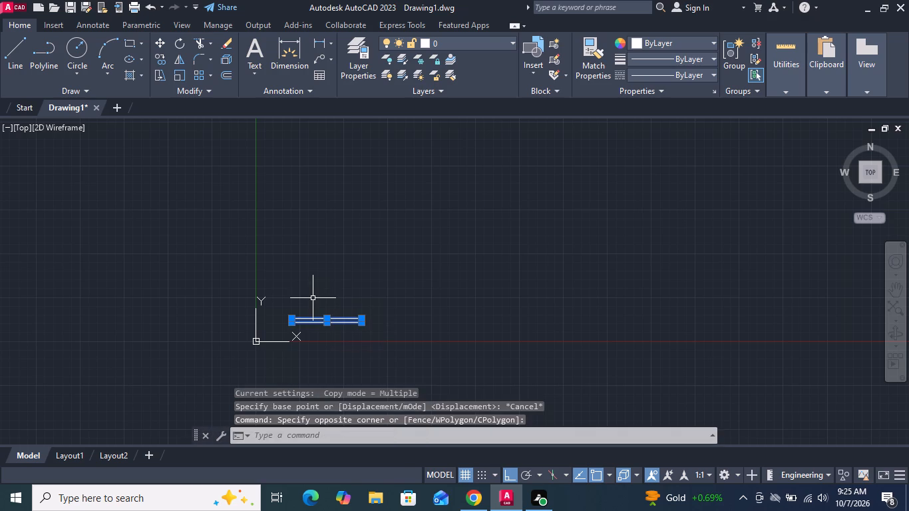
key("m")
key("Return")
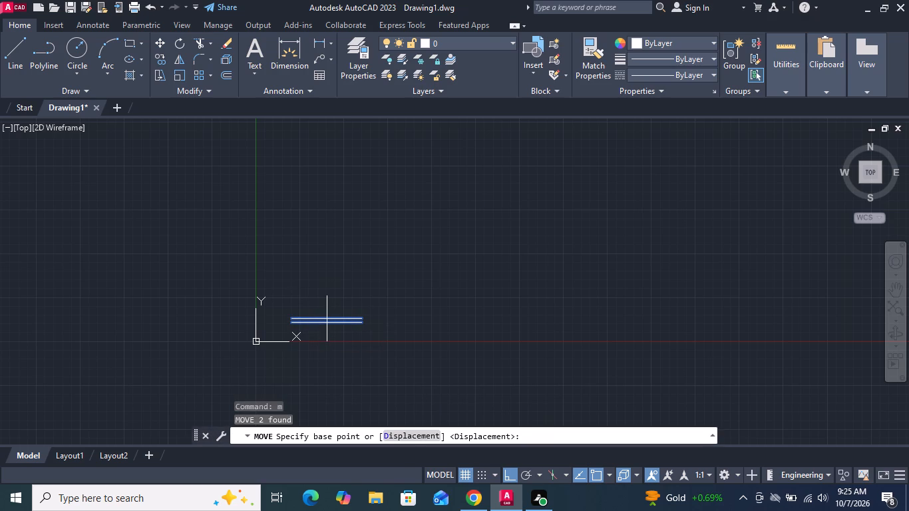
left_click(328, 321)
scroll(325, 326, "down", 6)
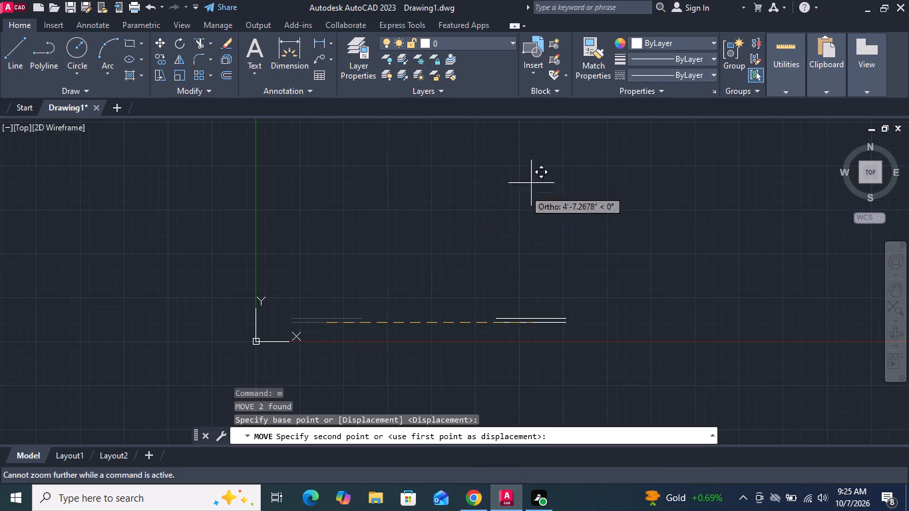
left_click(516, 476)
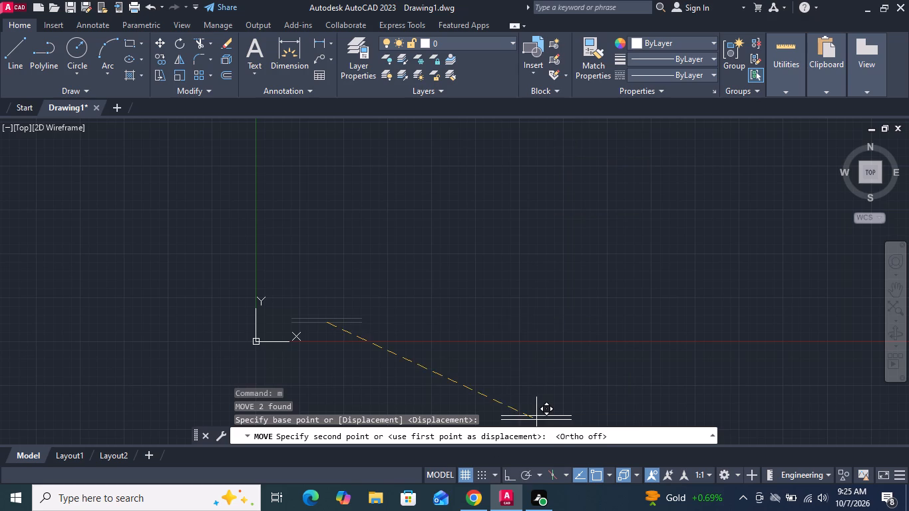
left_click(591, 150)
Move both horizontal lines again, farther up and to the right of the origin.
scroll(411, 363, "down", 5)
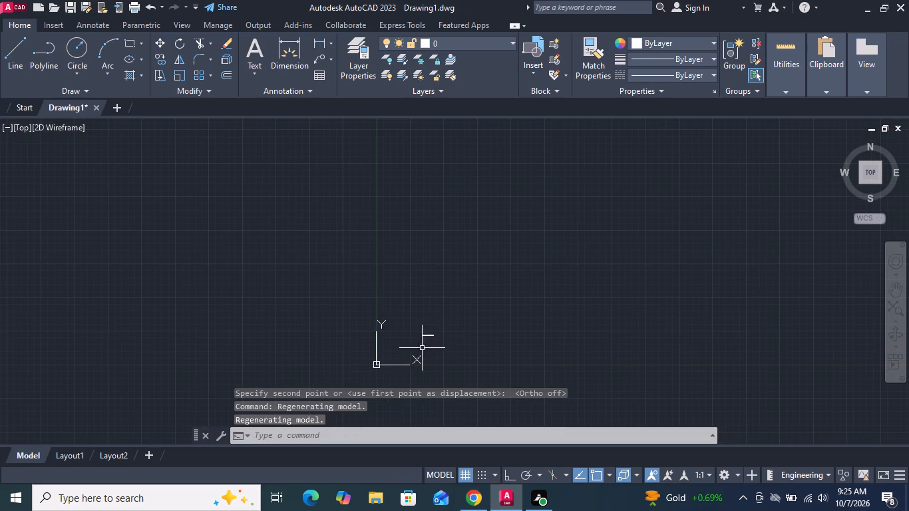
left_click_drag(449, 353, 437, 345)
left_click(409, 323)
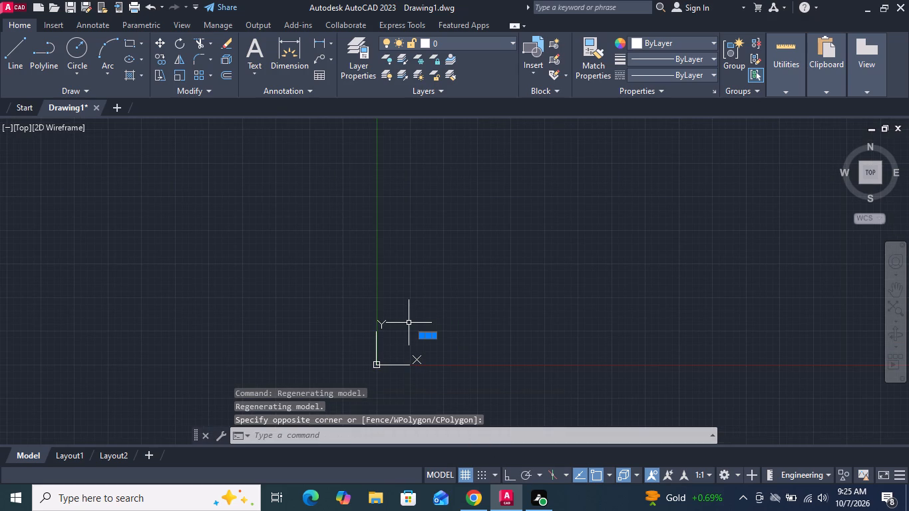
key("Return")
left_click(408, 323)
left_click(575, 153)
Draw a long vertical line to the right of the horizontal pair, spanning above and below it, with Ortho on.
middle_click_drag(623, 145, 526, 256)
scroll(503, 275, "up", 5)
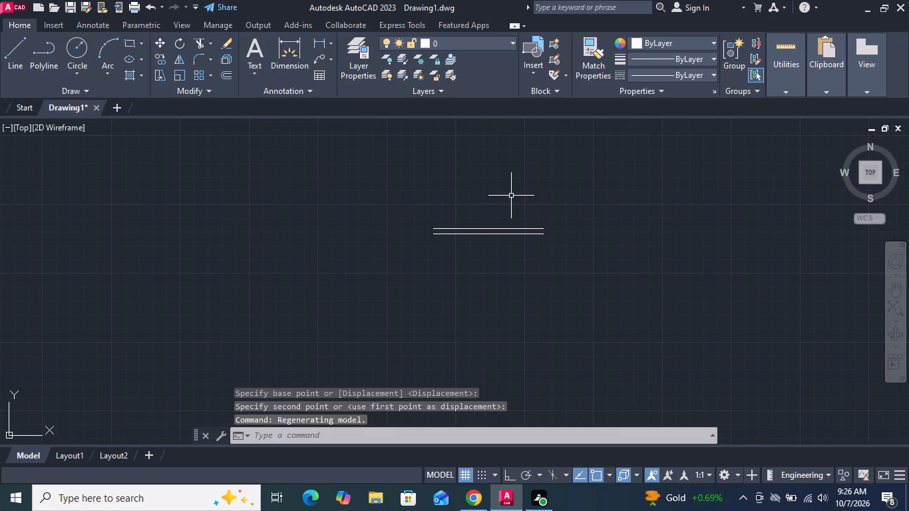
middle_click_drag(509, 195, 420, 285)
scroll(420, 289, "down", 2)
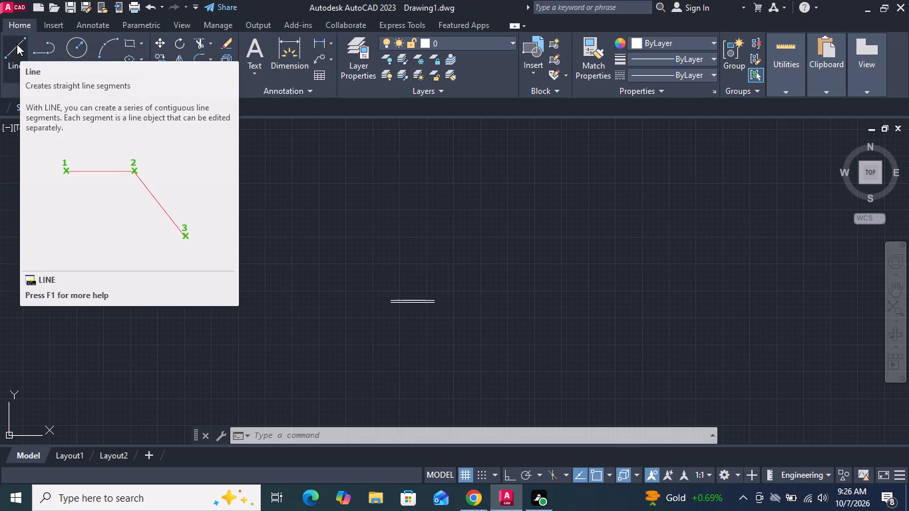
left_click(17, 44)
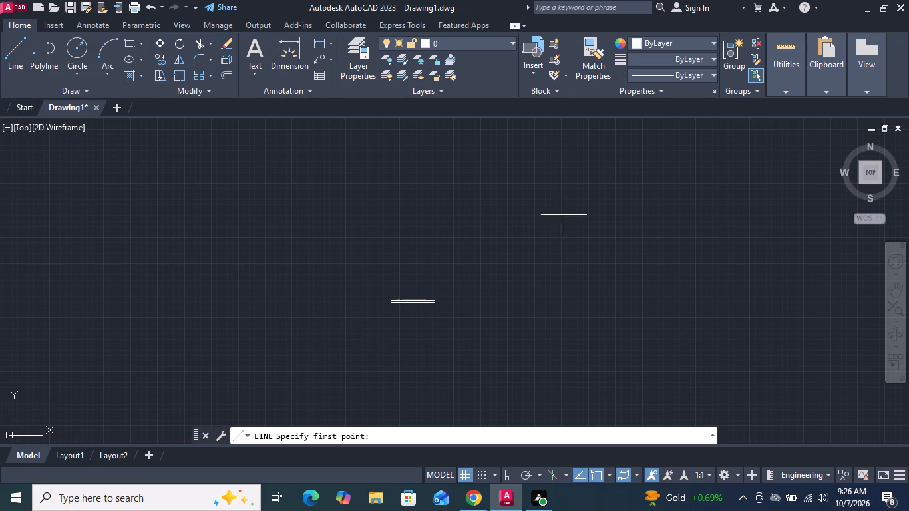
left_click(510, 476)
left_click_drag(562, 212, 562, 220)
left_click(552, 396)
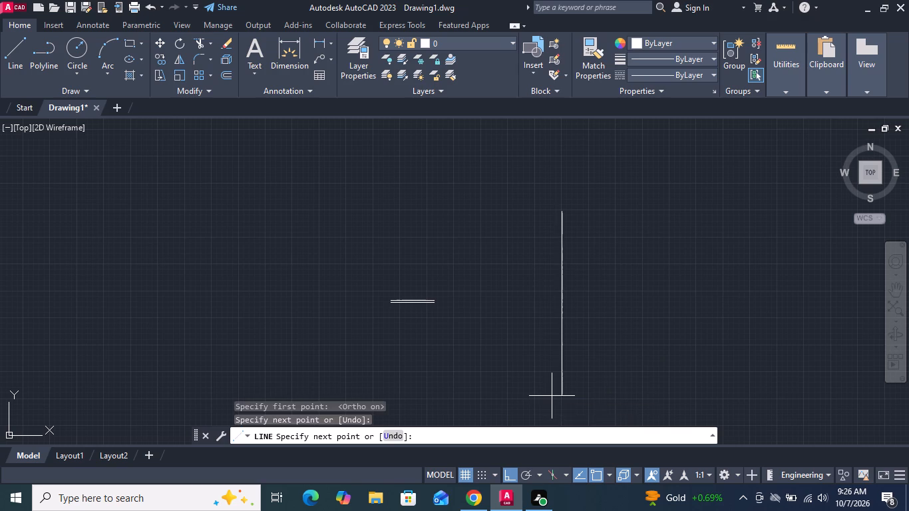
key("Return")
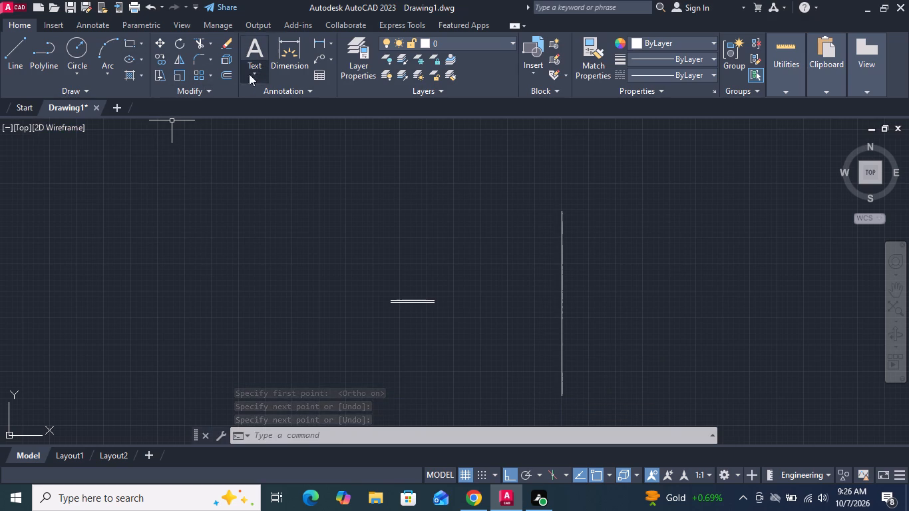
Extend both horizontal lines to the vertical line.
left_click(207, 42)
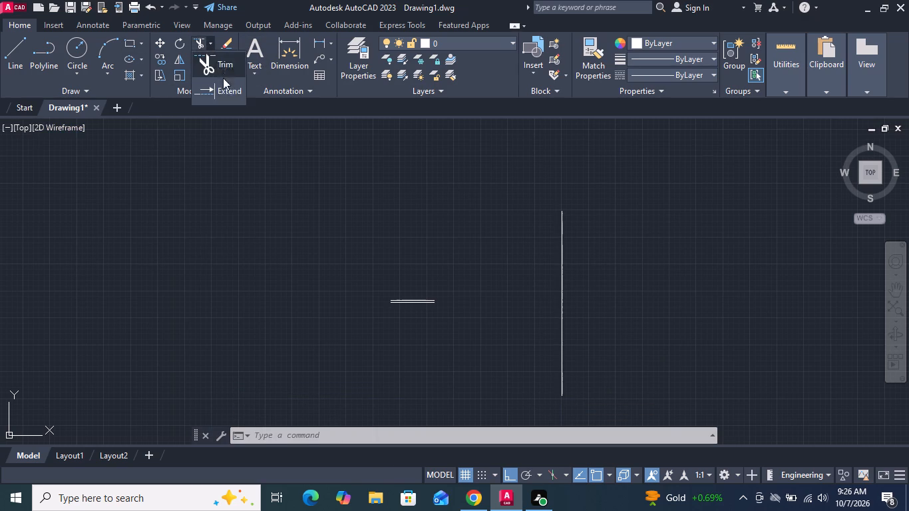
left_click(226, 94)
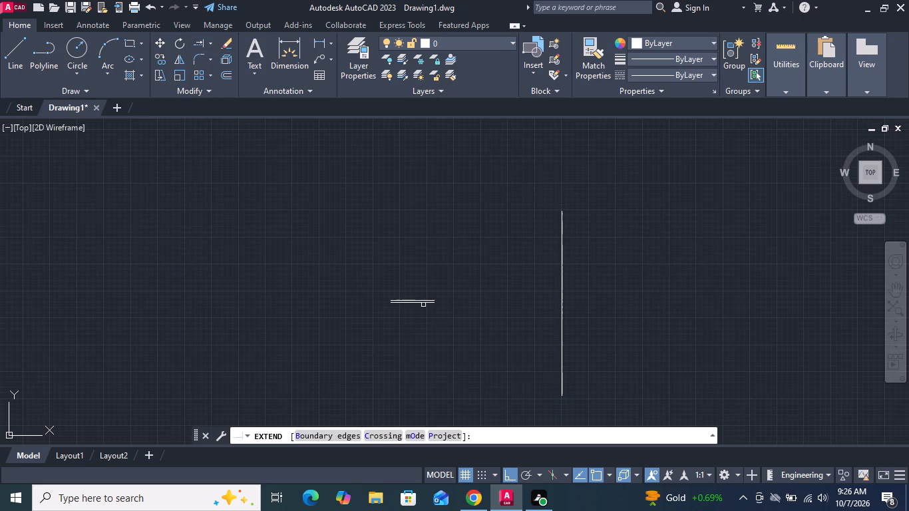
left_click(424, 302)
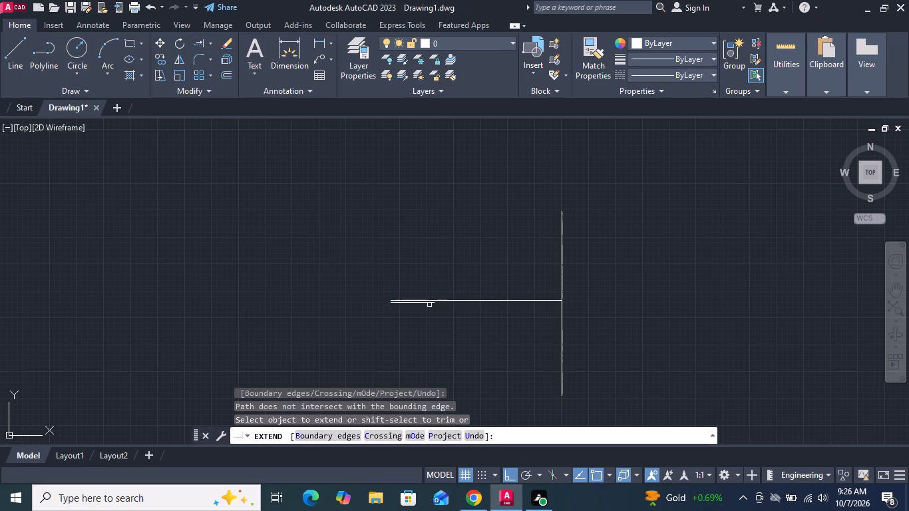
left_click(429, 303)
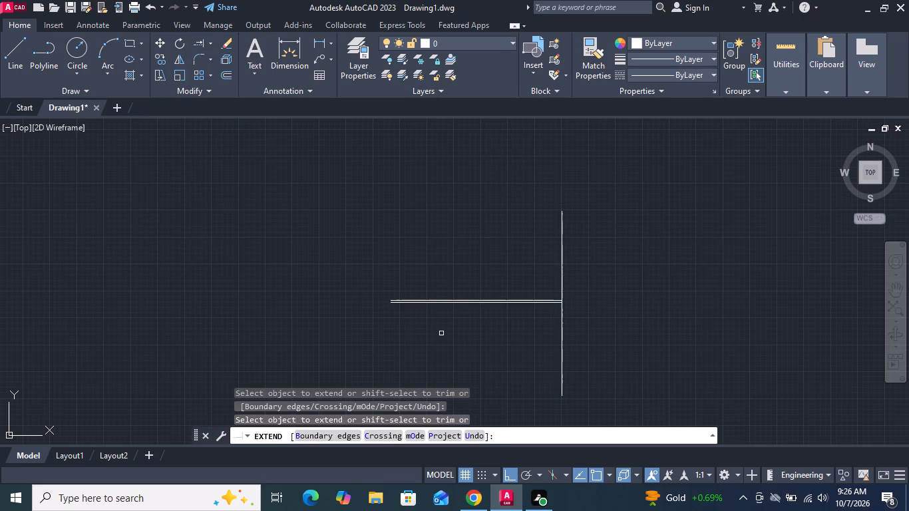
key("Return")
Delete the long vertical boundary line at the end of the horizontal pair.
left_click_drag(602, 337, 534, 339)
left_click(521, 339)
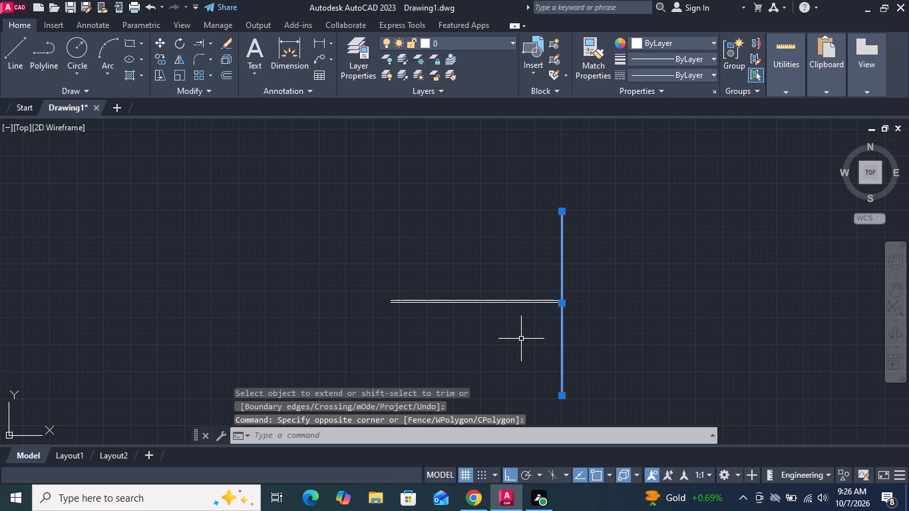
key("Delete")
Offset the lower horizontal line 3" downward.
middle_click_drag(531, 324, 456, 363)
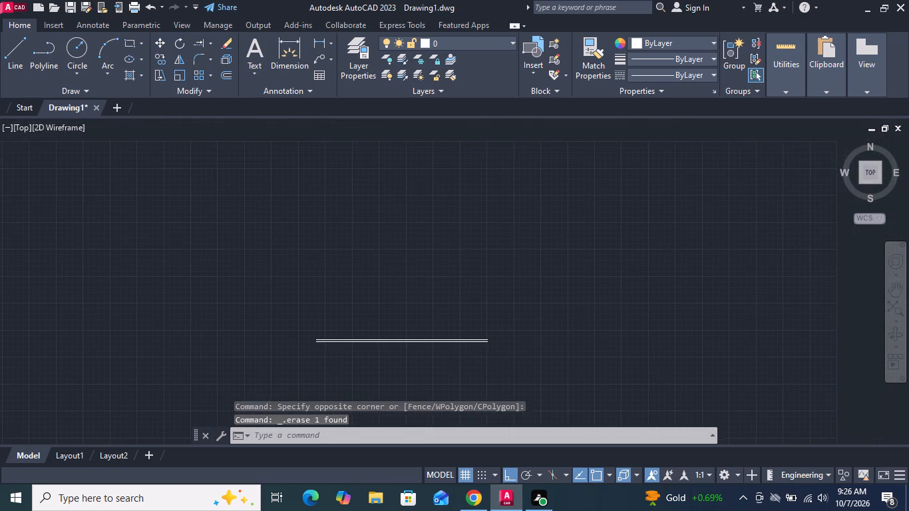
middle_click_drag(456, 363, 455, 367)
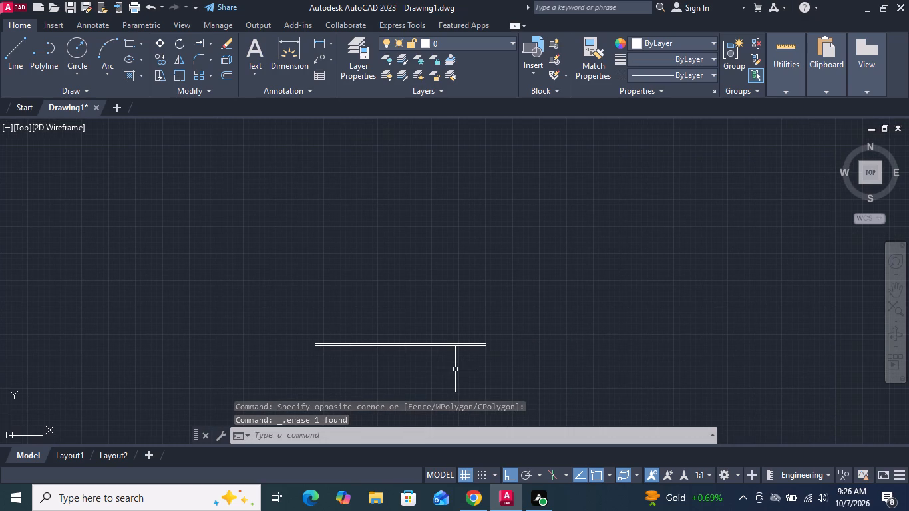
middle_click_drag(454, 368, 458, 309)
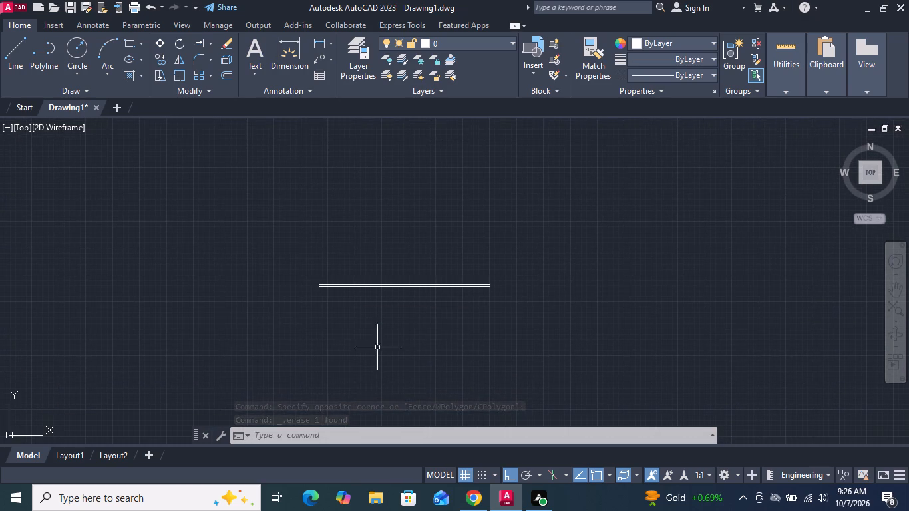
left_click(228, 75)
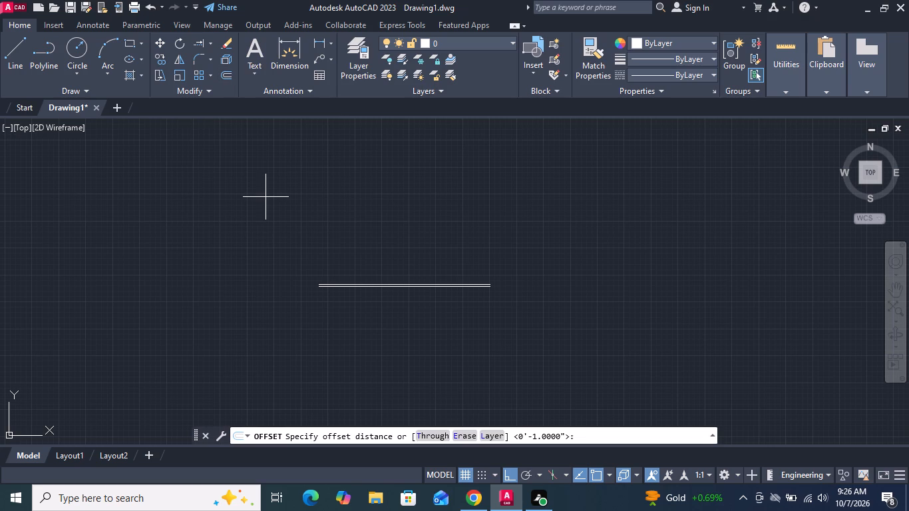
type("3\"")
key("Return")
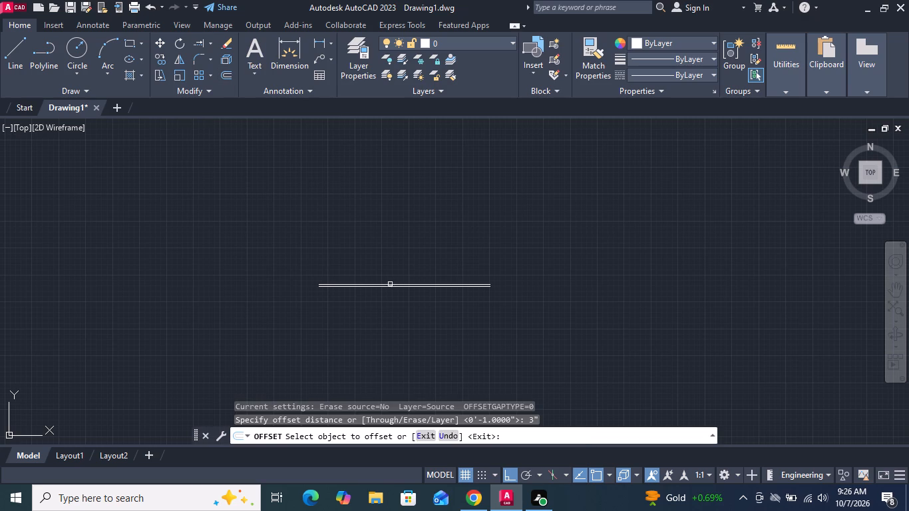
left_click(390, 287)
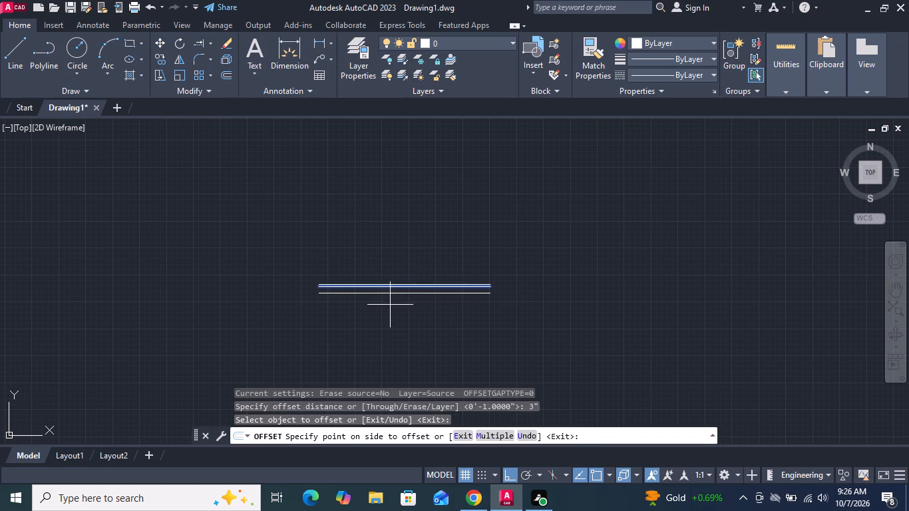
left_click(390, 305)
key("Return")
Draw a short vertical line joining the left endpoints of the upper two horizontal lines.
scroll(390, 304, "up", 1)
middle_click_drag(390, 303, 396, 324)
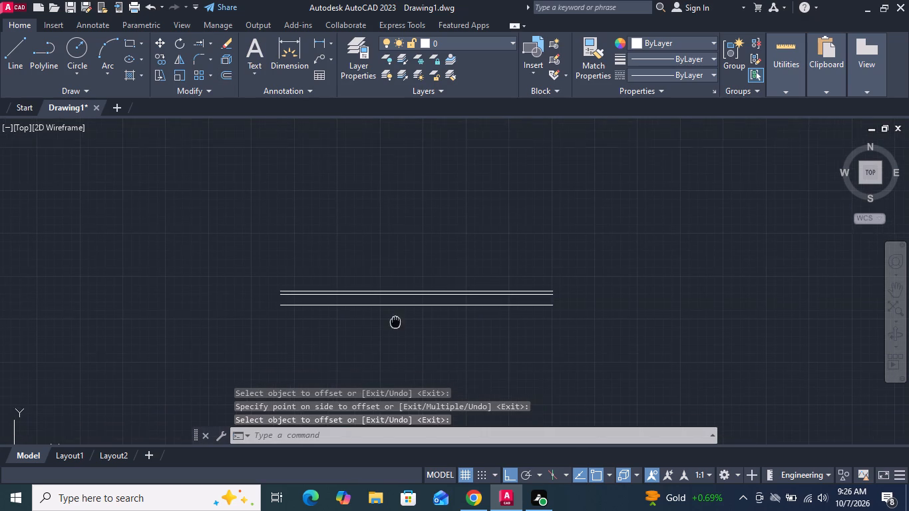
middle_click_drag(396, 324, 398, 335)
scroll(398, 335, "up", 1)
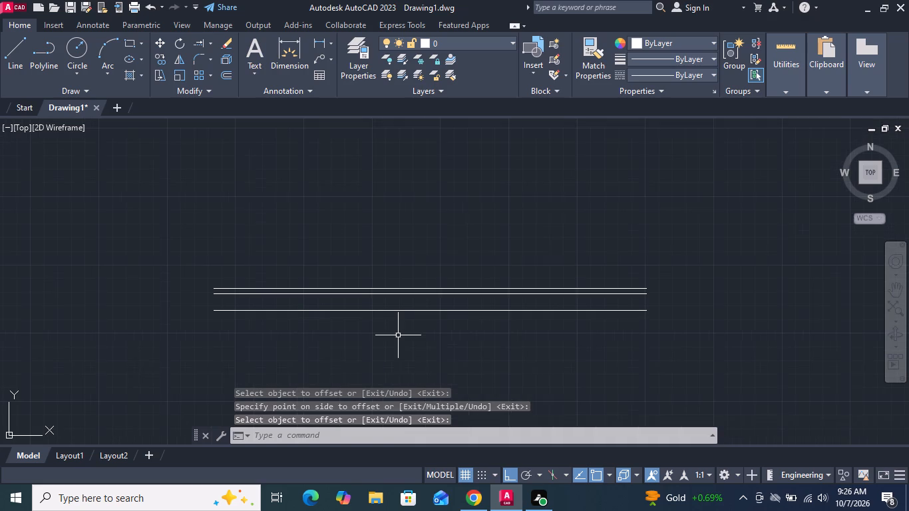
left_click(14, 65)
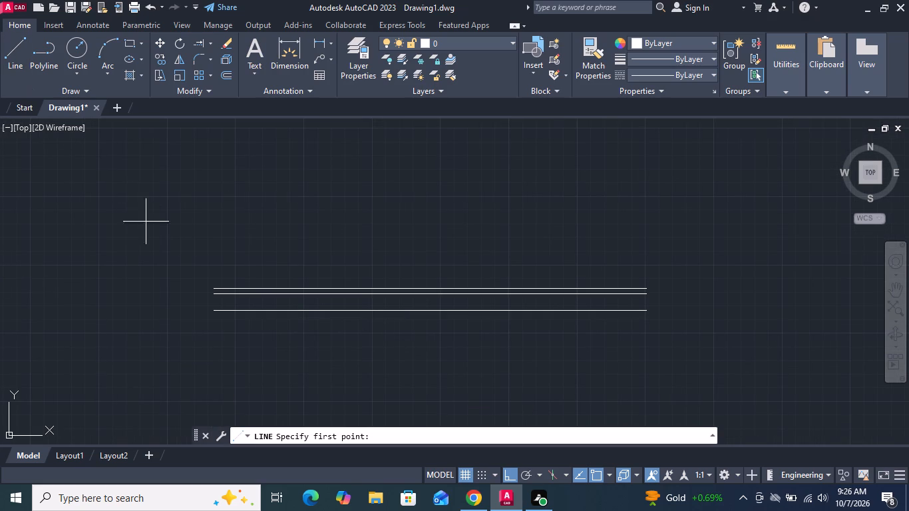
scroll(209, 289, "up", 2)
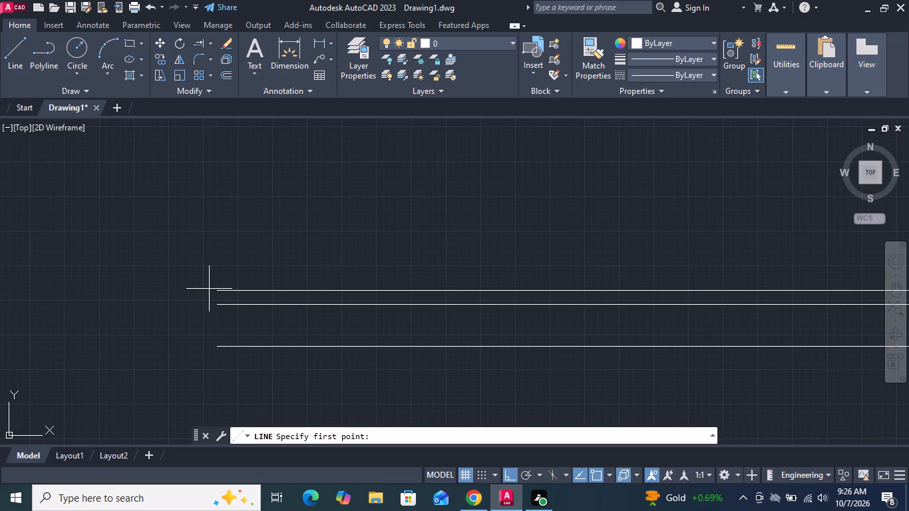
left_click(220, 290)
left_click(220, 303)
key("Return")
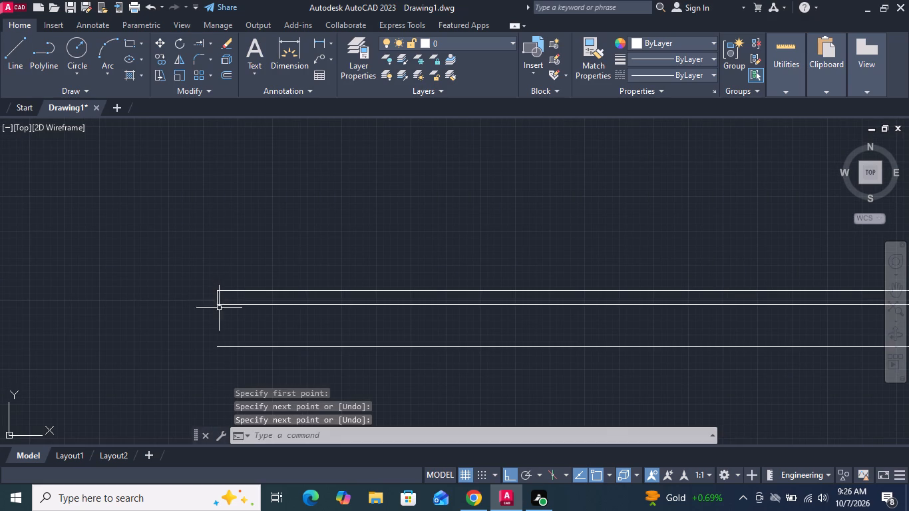
Draw a short vertical line joining the right endpoints of the upper two horizontal lines.
scroll(208, 312, "down", 2)
key("Return")
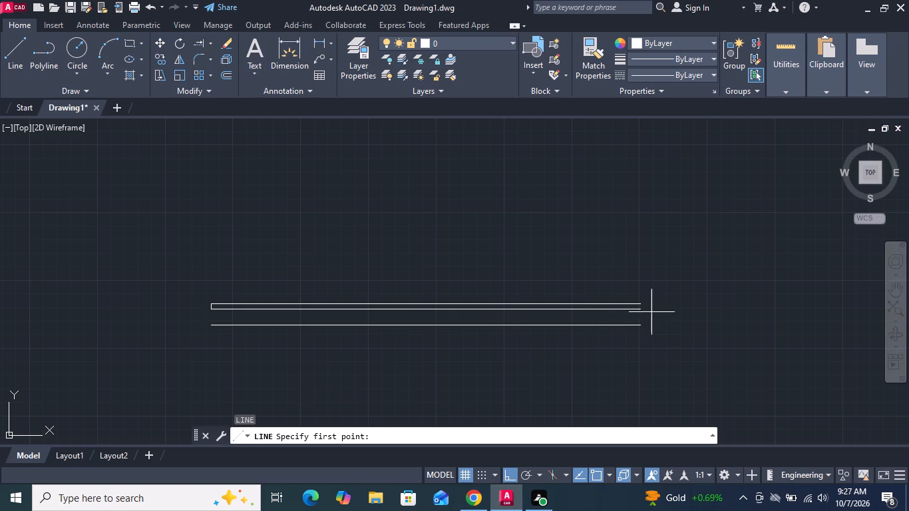
scroll(651, 312, "up", 3)
left_click(599, 285)
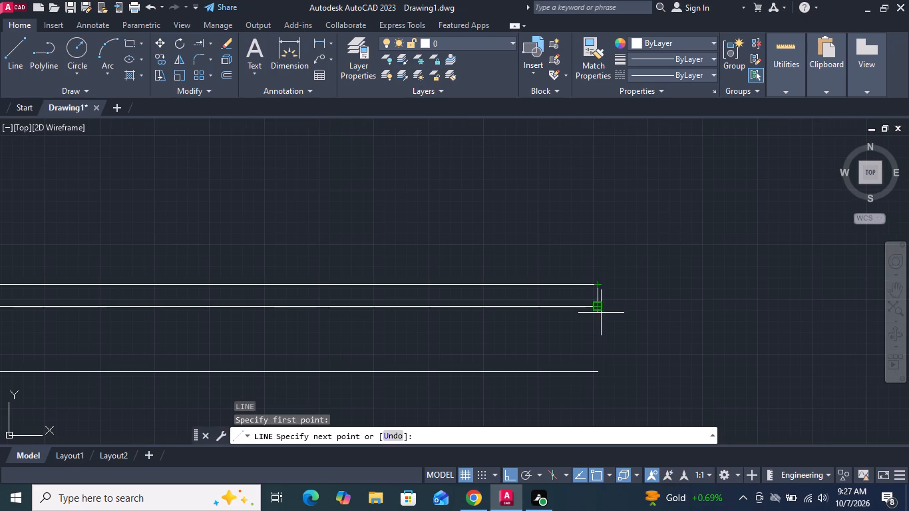
left_click(599, 307)
key("Return")
Draw a three-point arc from the narrow strip's lower-left corner, curving down through the bottom line and ending below it.
scroll(641, 302, "down", 3)
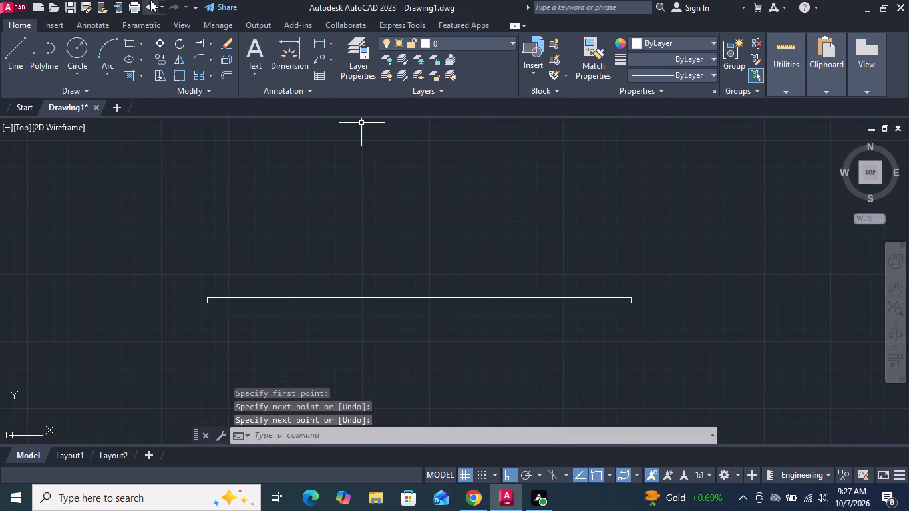
left_click(106, 53)
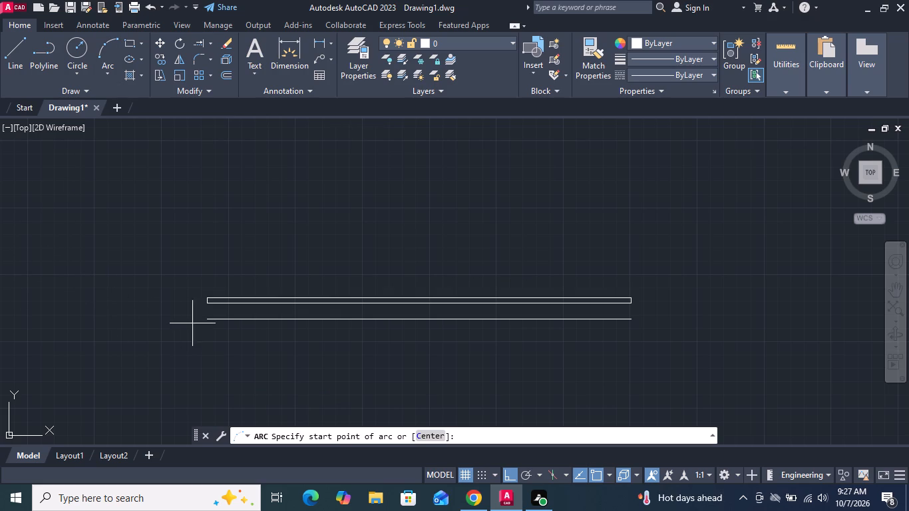
scroll(210, 320, "up", 3)
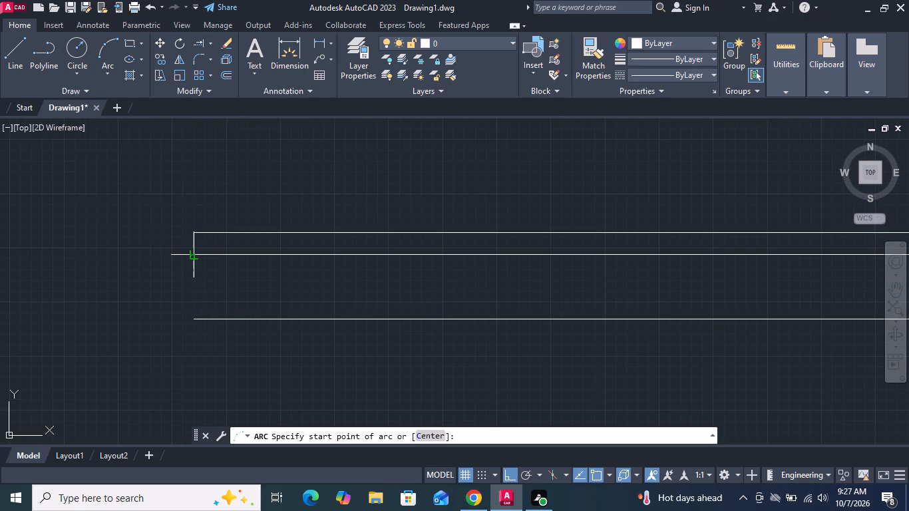
left_click(194, 251)
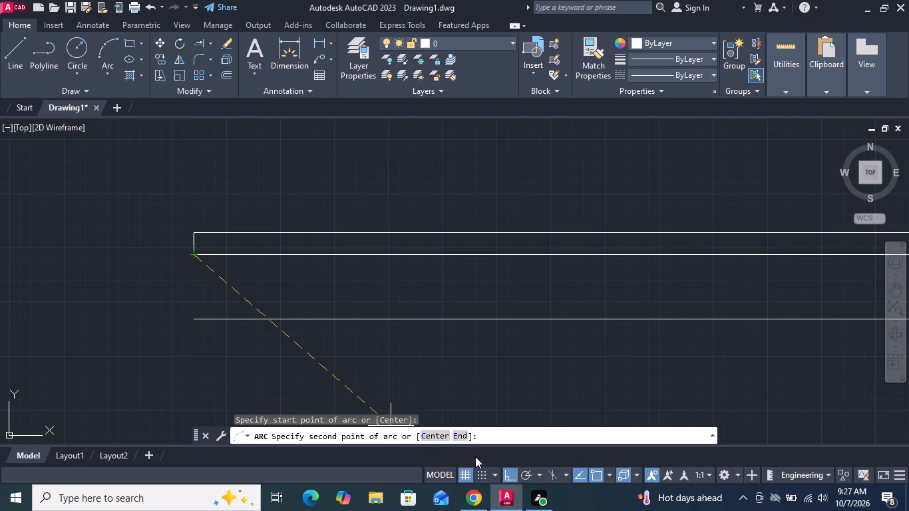
left_click(248, 319)
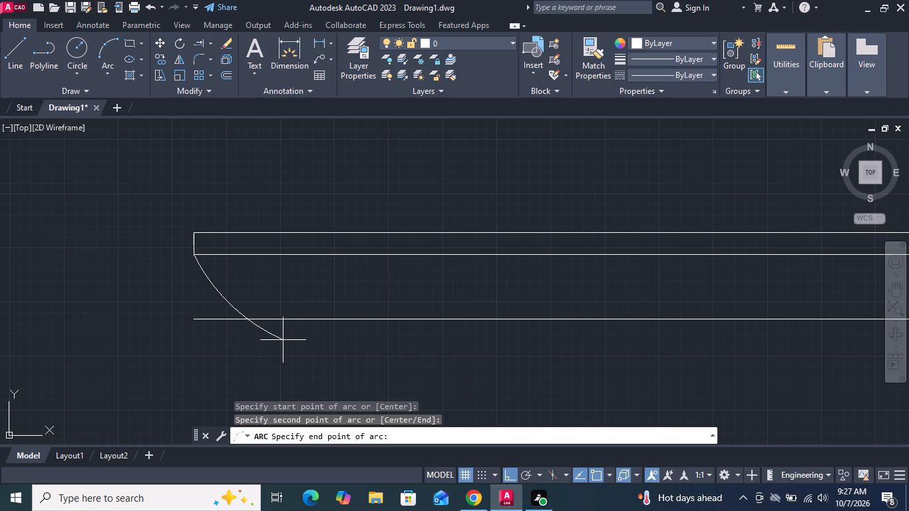
left_click(264, 375)
Trim the arc's tail below the bottom line and the bottom line's stub to the left of the arc.
left_click(210, 47)
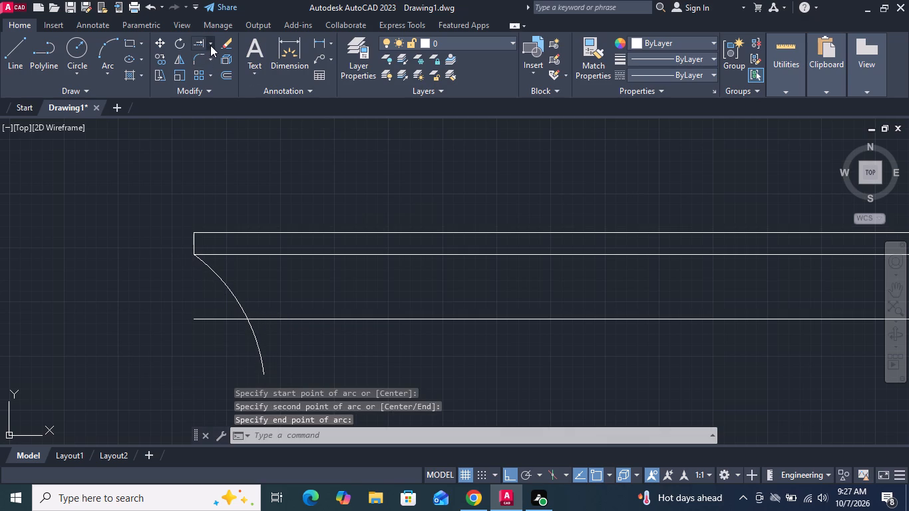
left_click(214, 68)
left_click_drag(305, 351, 273, 347)
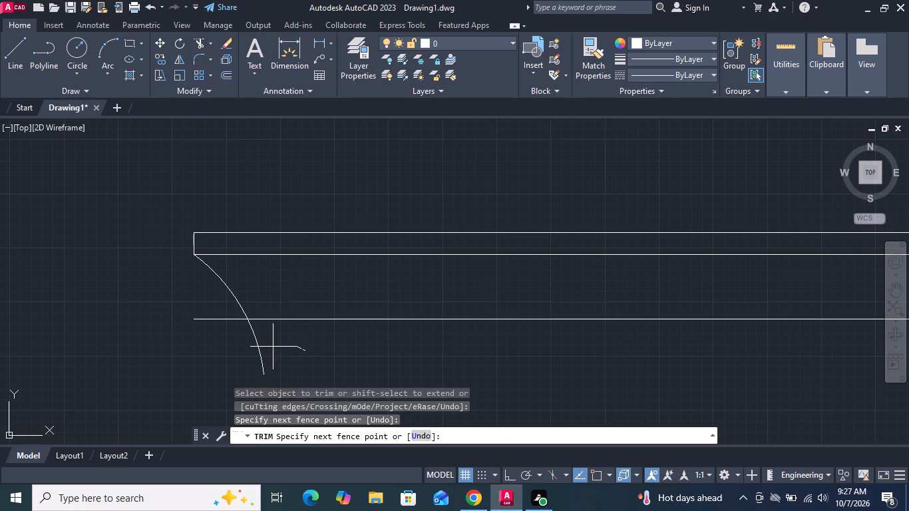
left_click_drag(273, 347, 258, 349)
left_click_drag(218, 305, 224, 331)
key("Return")
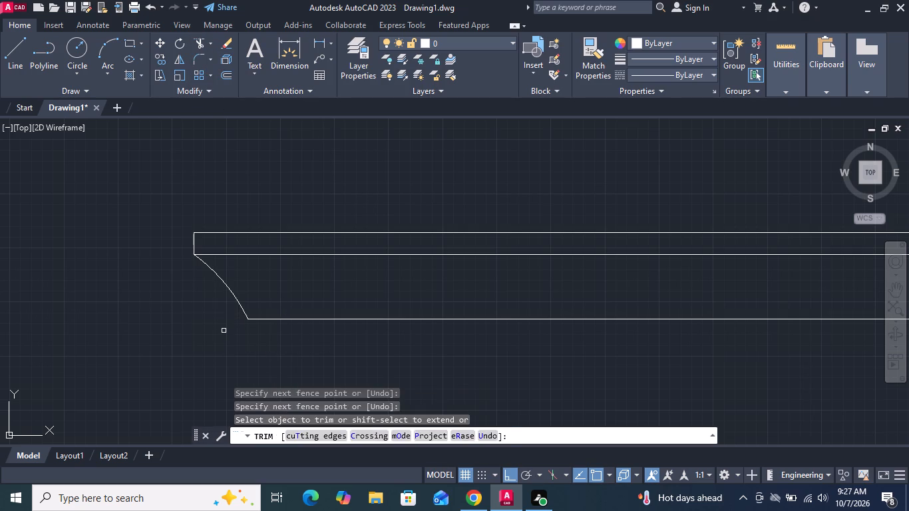
Mirror the arc about a vertical axis through the bottom line's midpoint, keeping the original arc.
left_click_drag(260, 294, 184, 295)
left_click(184, 287)
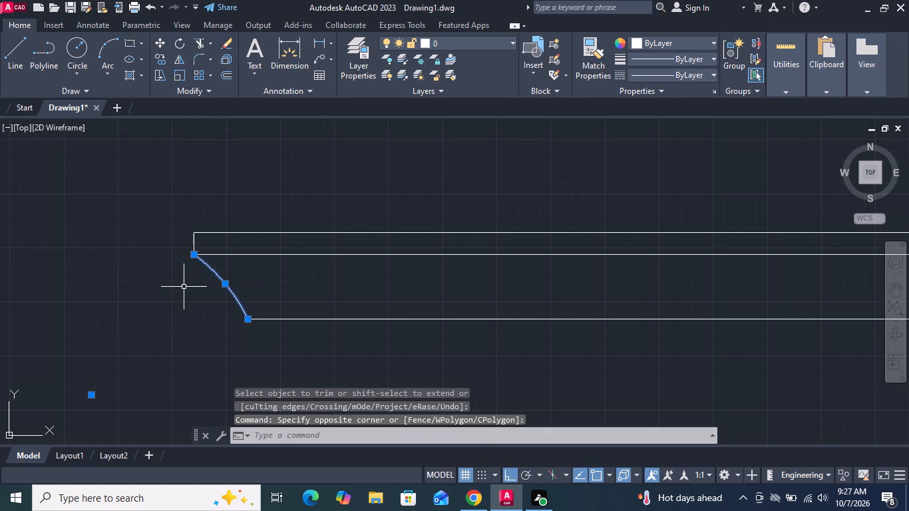
left_click(173, 57)
scroll(143, 243, "down", 4)
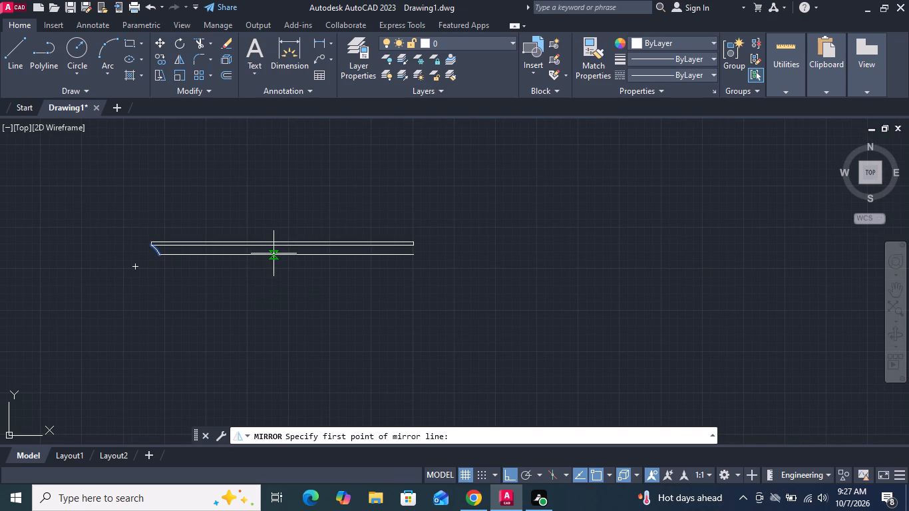
left_click(287, 254)
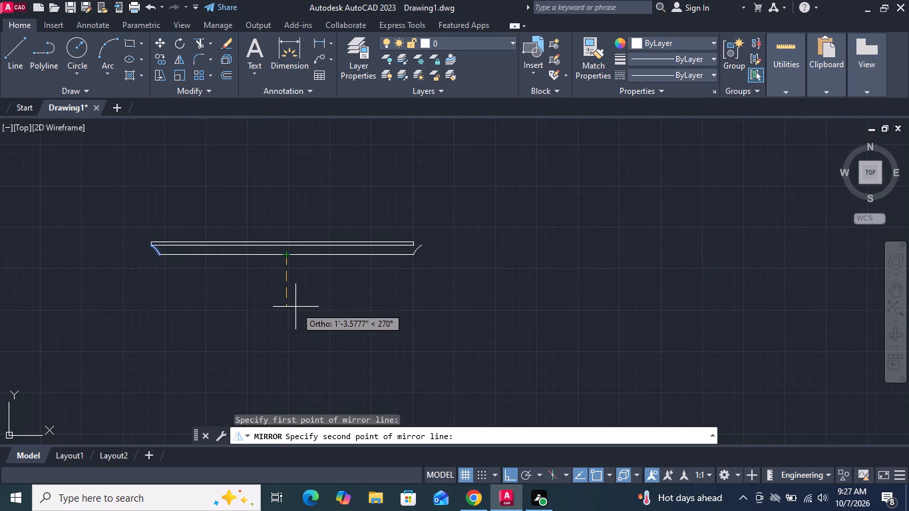
left_click(295, 307)
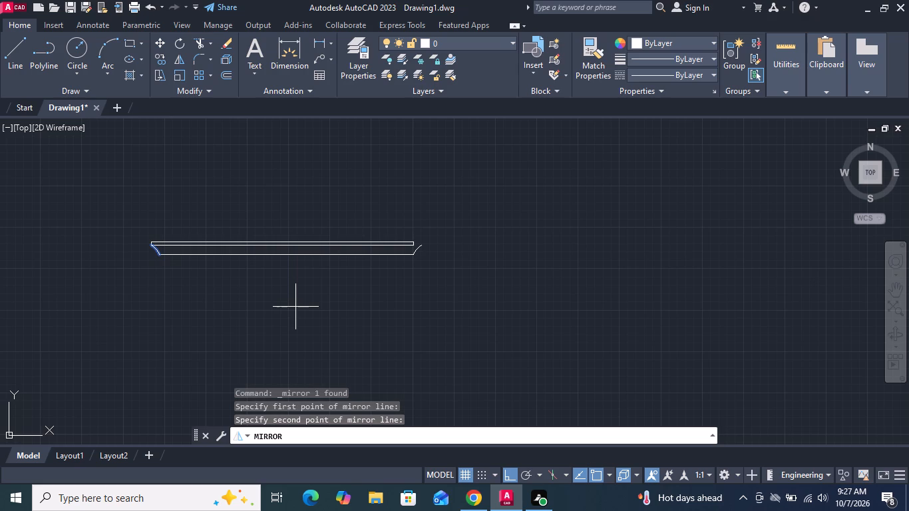
key("Return")
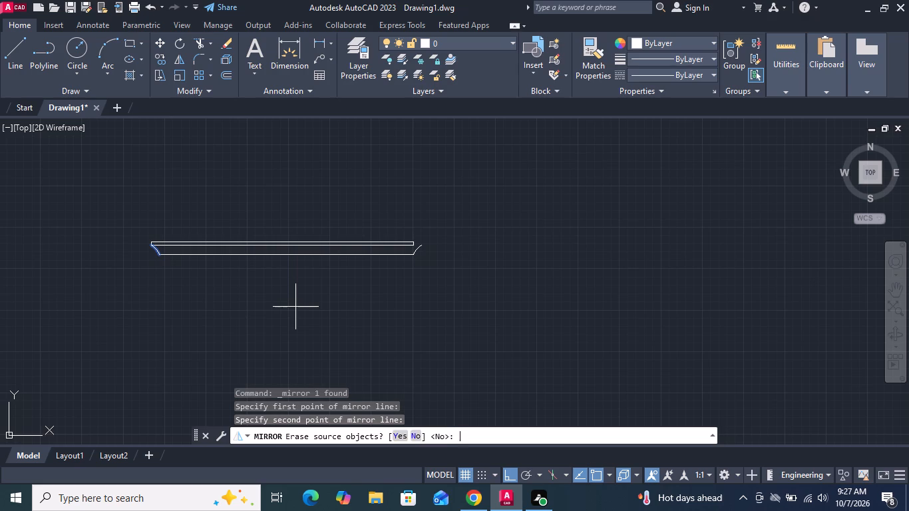
Move the mirrored arc by its upper endpoint to the narrow strip's lower-right corner.
scroll(340, 266, "up", 3)
scroll(661, 192, "up", 2)
left_click_drag(665, 224, 616, 224)
left_click(535, 220)
key("m")
key("Return")
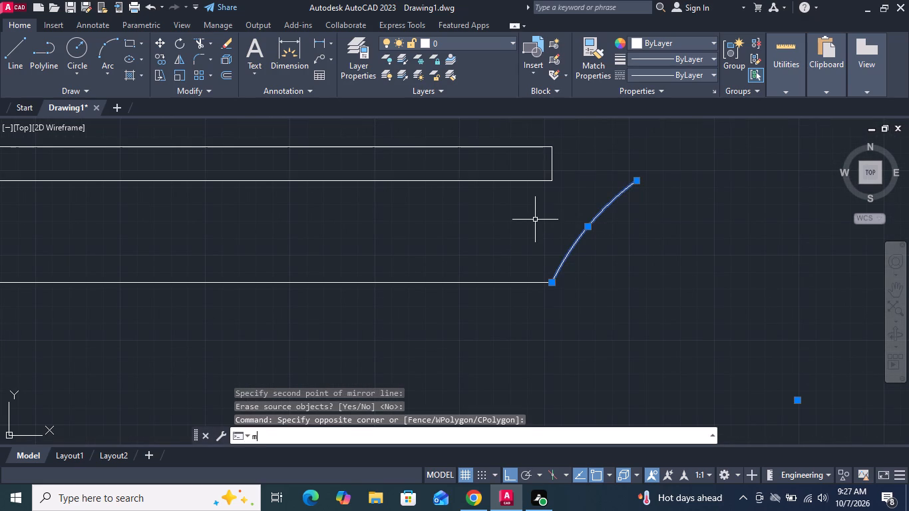
left_click(639, 180)
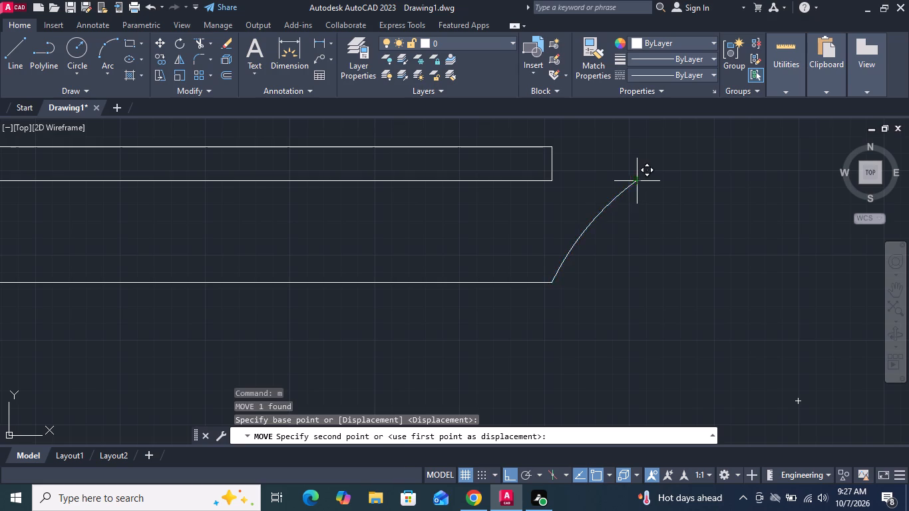
left_click(548, 180)
key("Return")
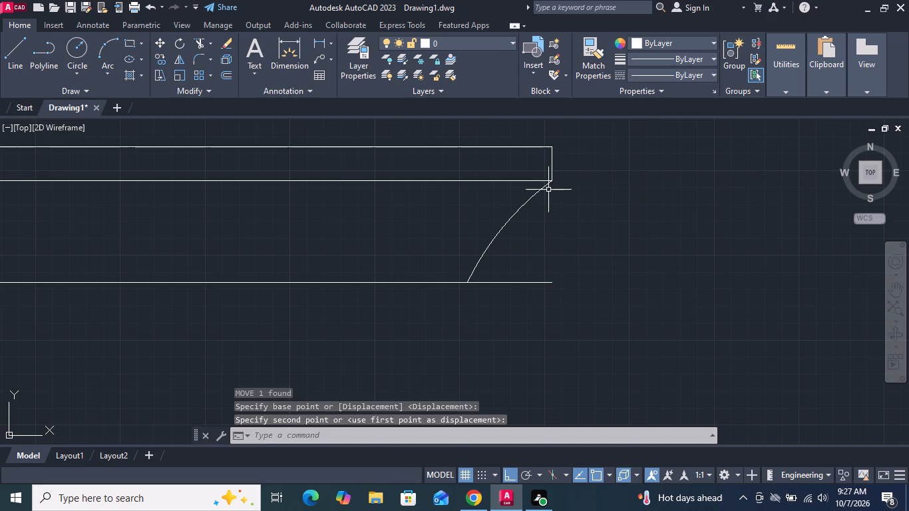
Trim the bottom line's stub extending to the right of the mirrored arc.
left_click(202, 45)
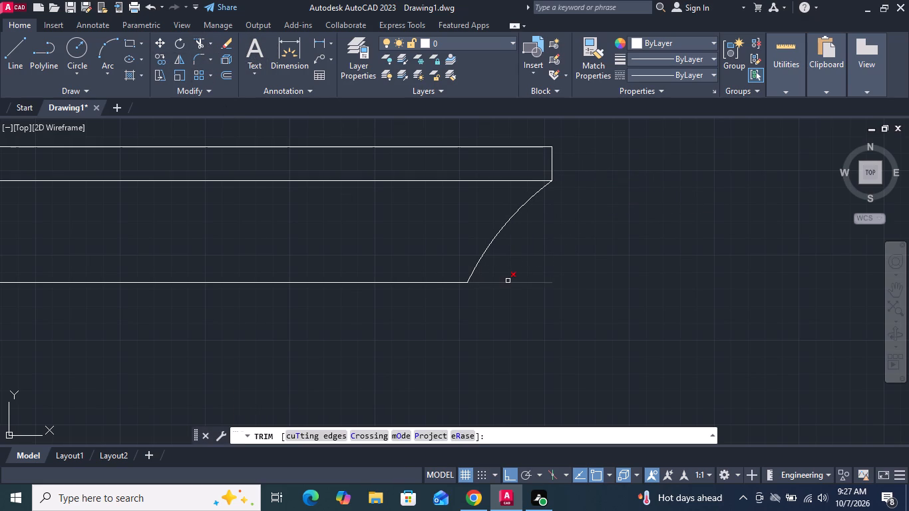
left_click(508, 281)
key("Return")
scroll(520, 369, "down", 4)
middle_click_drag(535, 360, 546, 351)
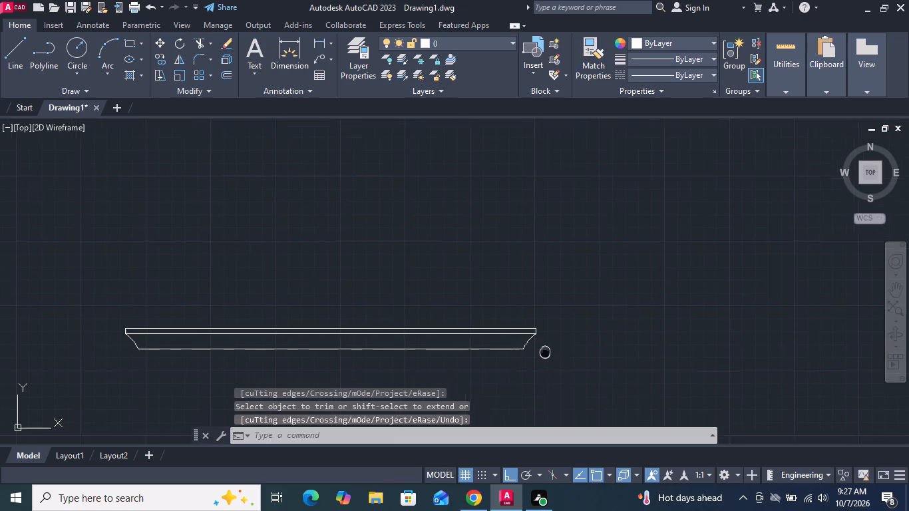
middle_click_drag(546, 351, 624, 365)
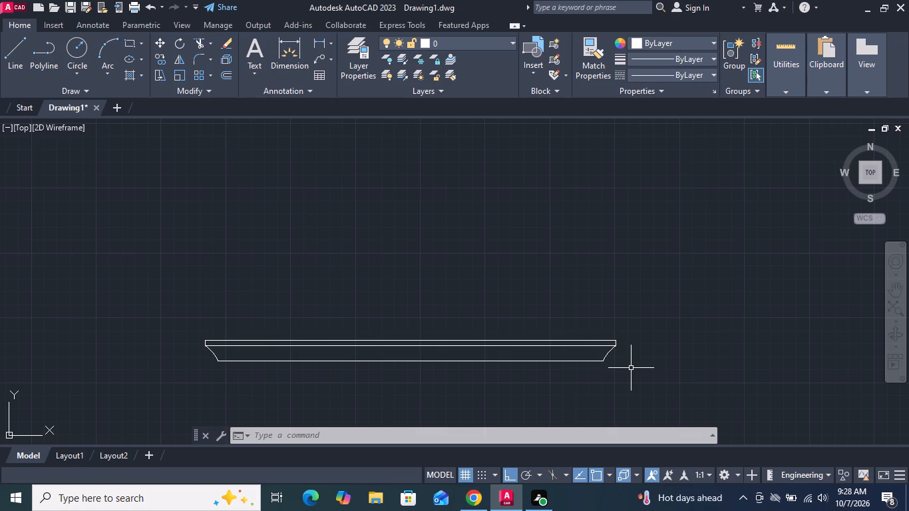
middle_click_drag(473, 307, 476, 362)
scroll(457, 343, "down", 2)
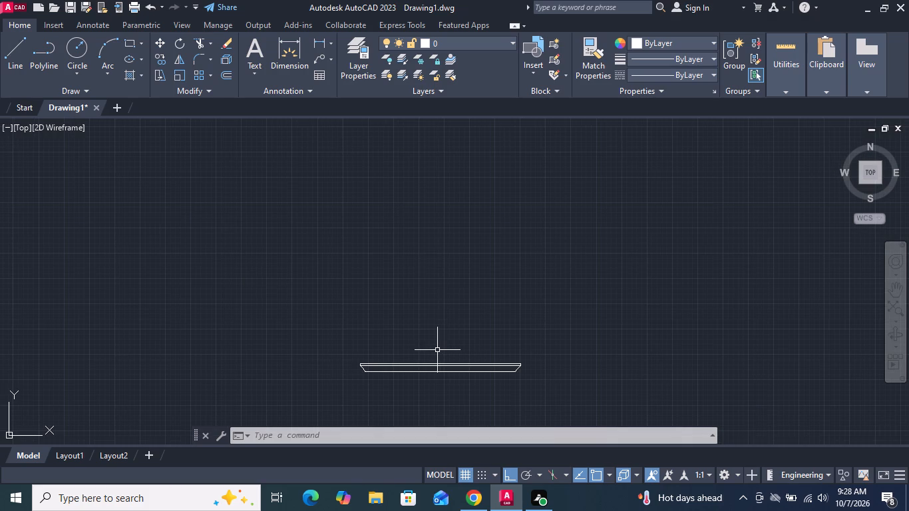
Draw a tall rectangle standing on the slab's top edge, inset slightly from both ends of the slab.
scroll(437, 350, "up", 1)
middle_click_drag(436, 348, 435, 379)
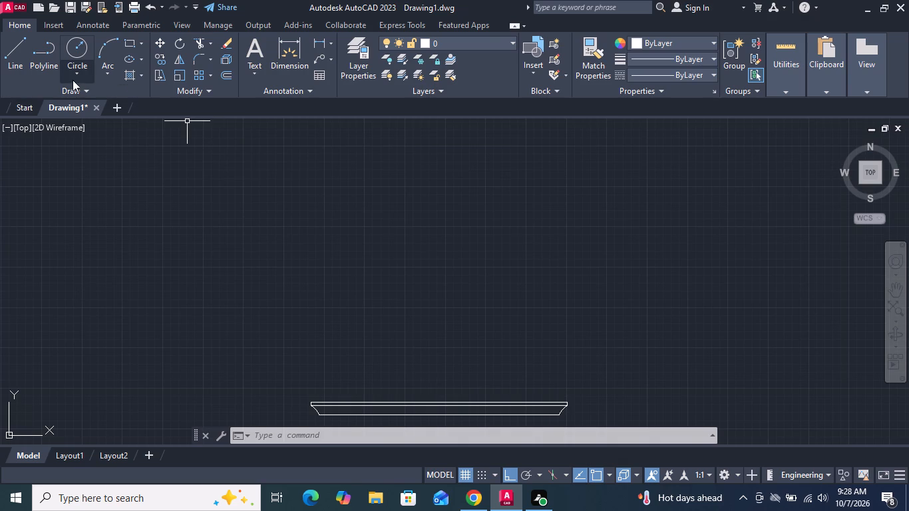
left_click(132, 41)
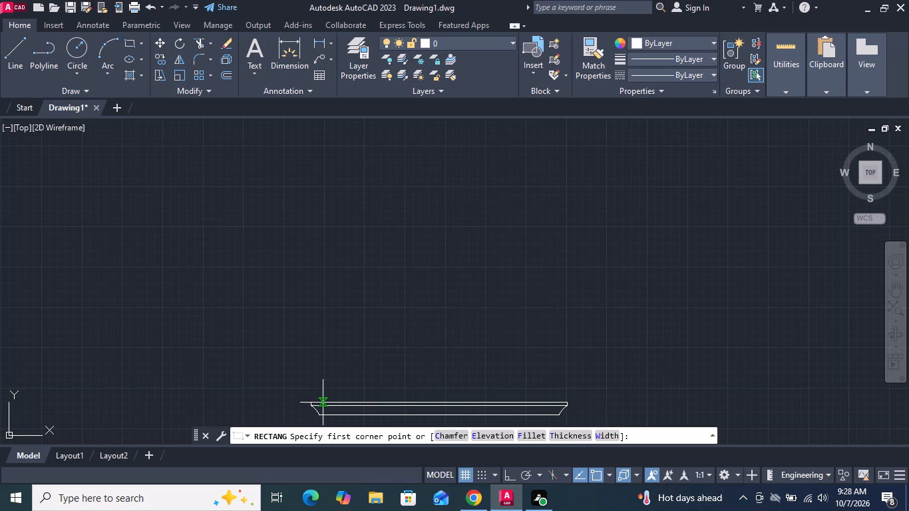
scroll(323, 401, "up", 1)
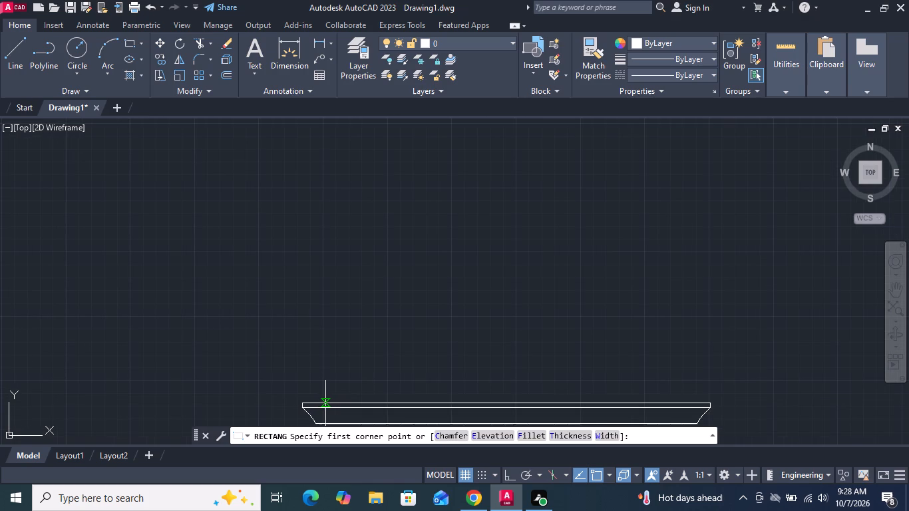
left_click(325, 403)
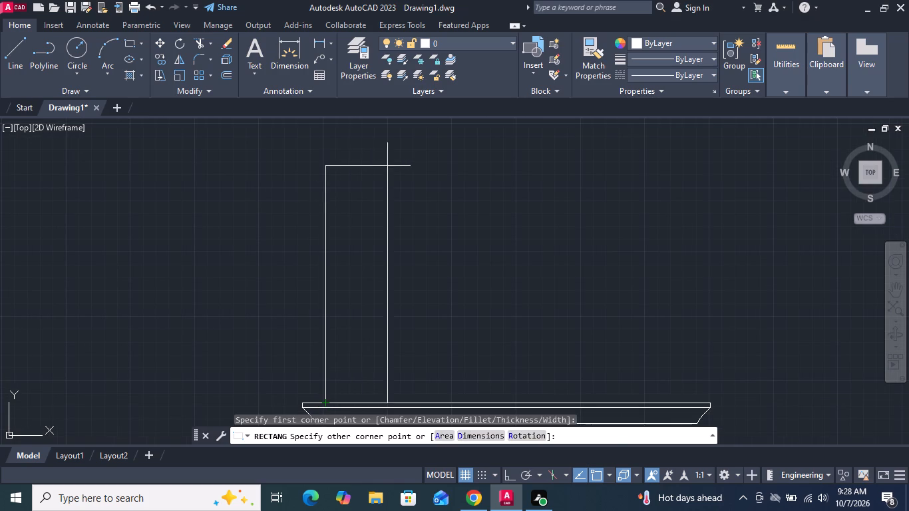
scroll(609, 222, "down", 2)
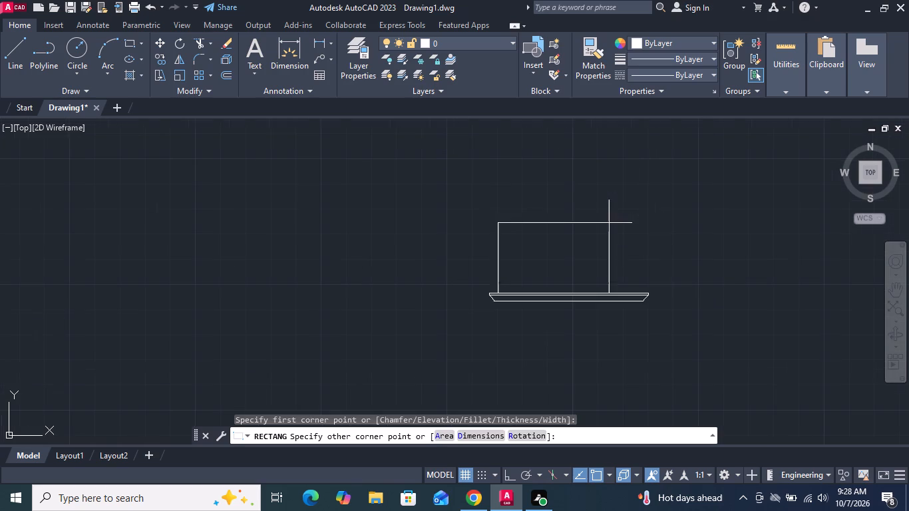
middle_click_drag(636, 169, 570, 259)
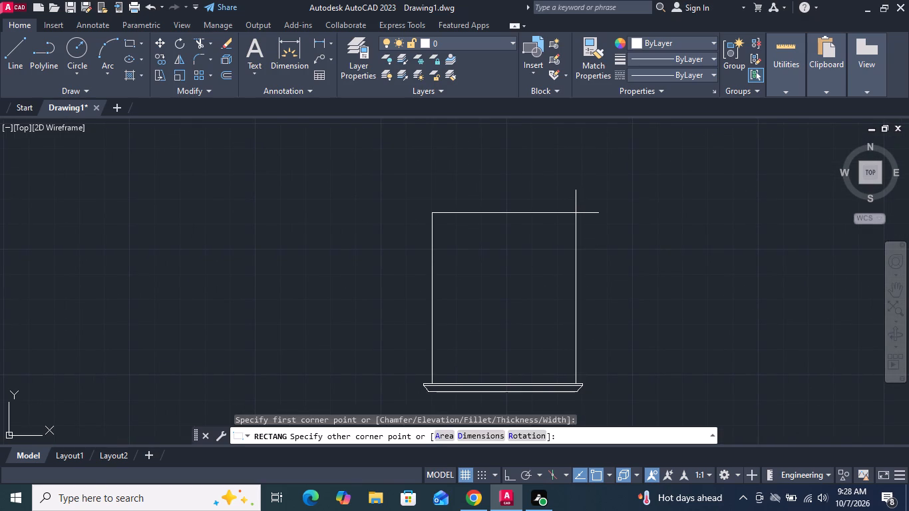
left_click(576, 213)
Stretch the slab profile's right end outward horizontally by about 5", including its curved end.
middle_click_drag(677, 309, 656, 264)
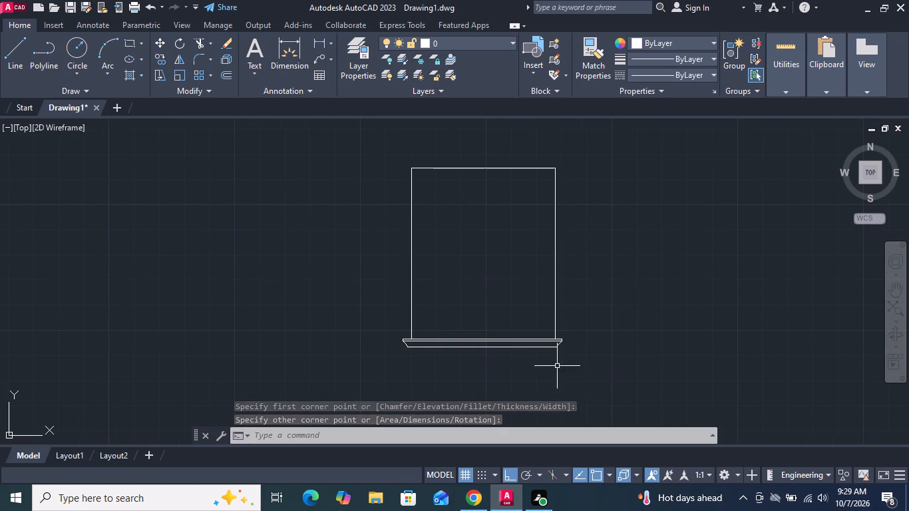
left_click(178, 61)
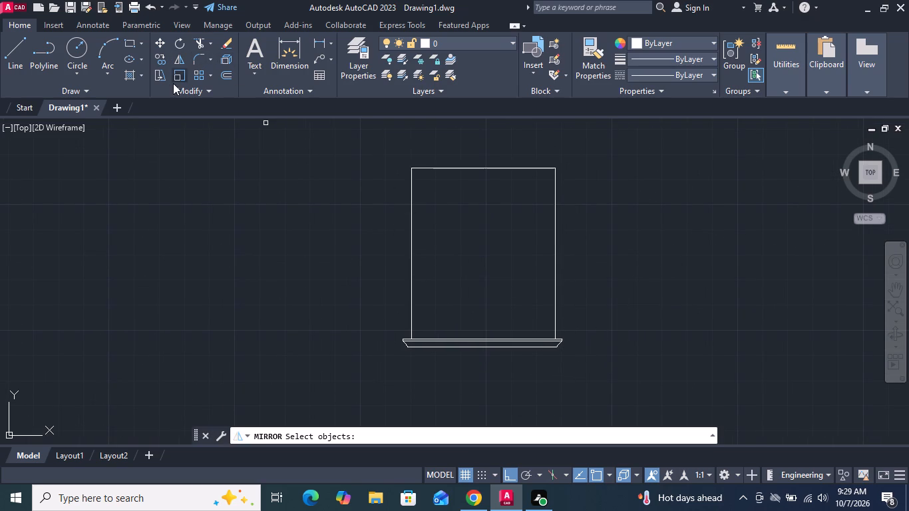
left_click(160, 75)
scroll(594, 361, "up", 3)
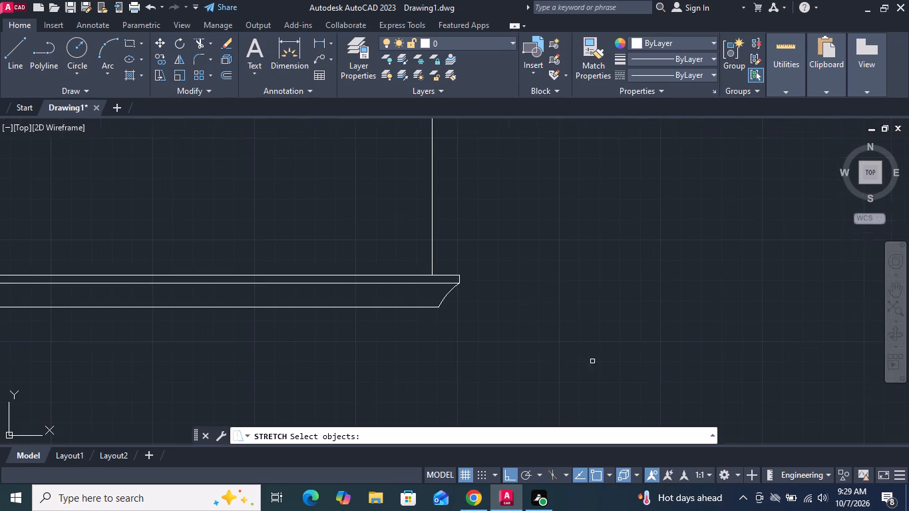
left_click_drag(527, 364, 523, 357)
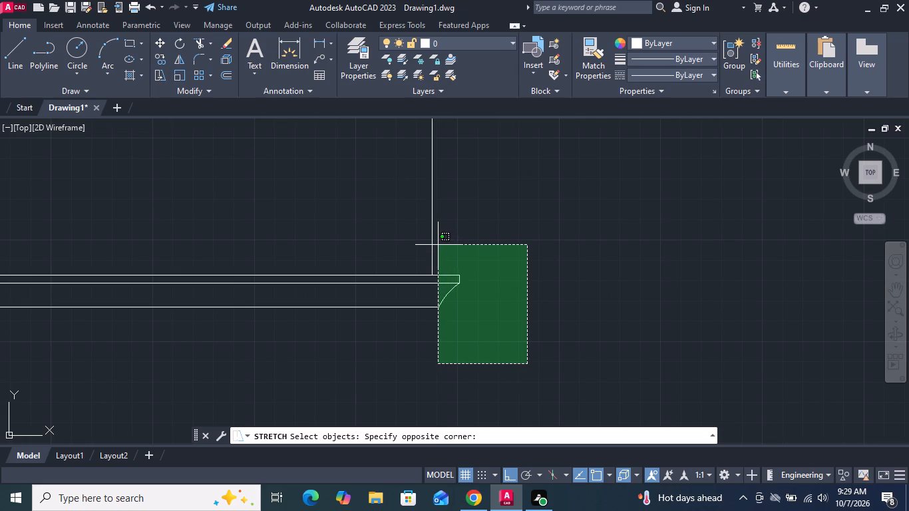
left_click(436, 244)
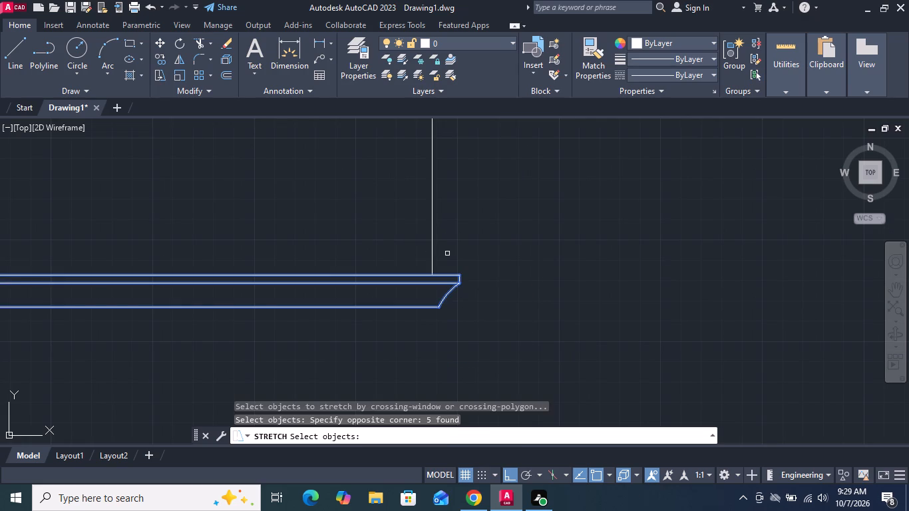
key("Return")
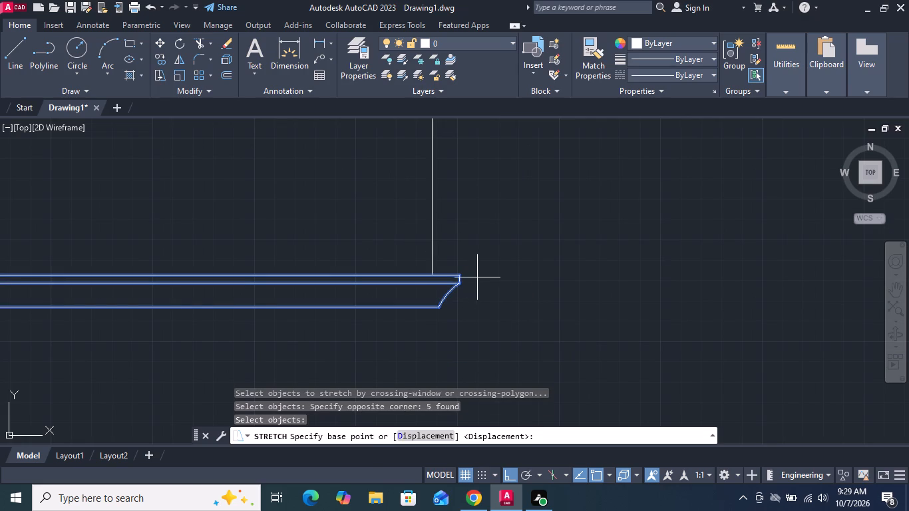
left_click(447, 292)
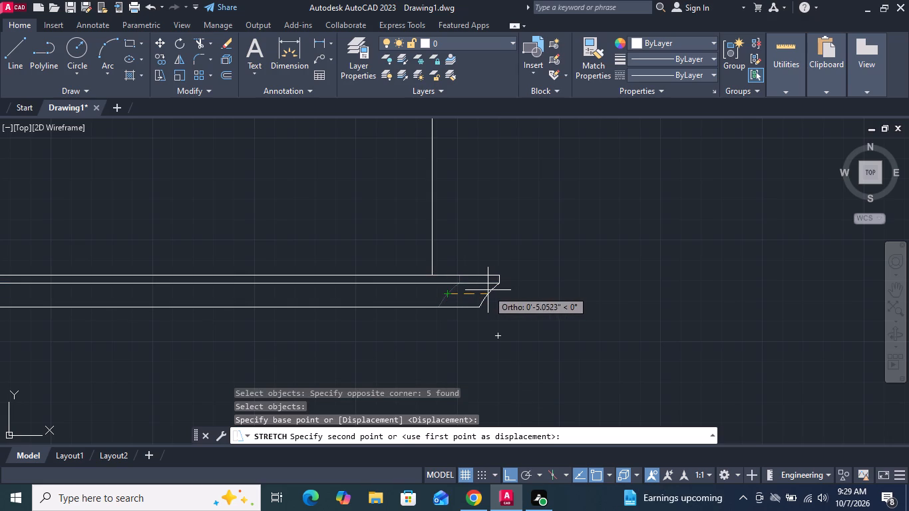
left_click(489, 289)
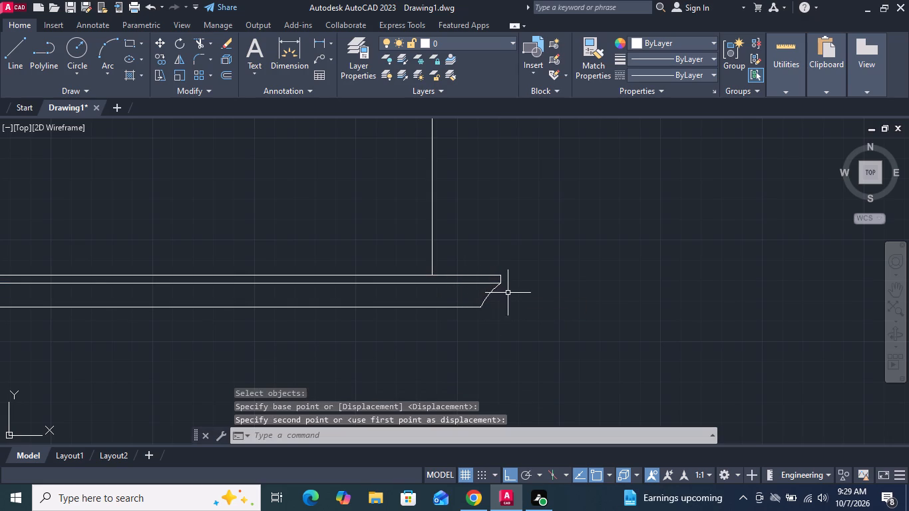
Stretch the slab profile's left end outward horizontally so it overhangs the rectangle about as much as the right end.
scroll(536, 300, "down", 4)
scroll(442, 295, "up", 3)
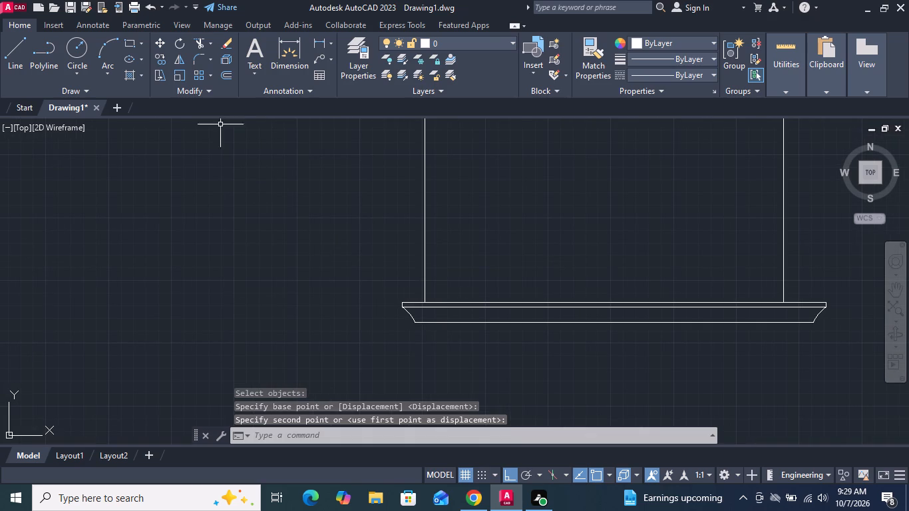
left_click(160, 77)
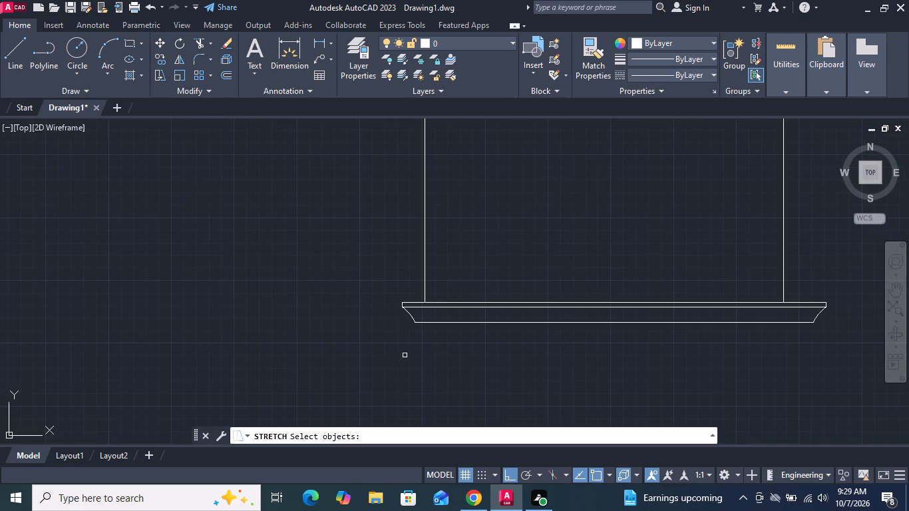
left_click(419, 333)
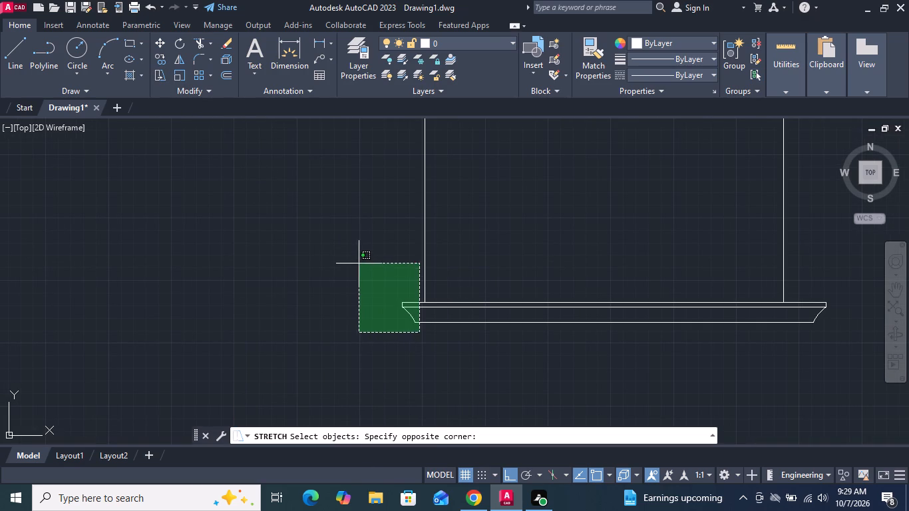
left_click(359, 262)
key("Return")
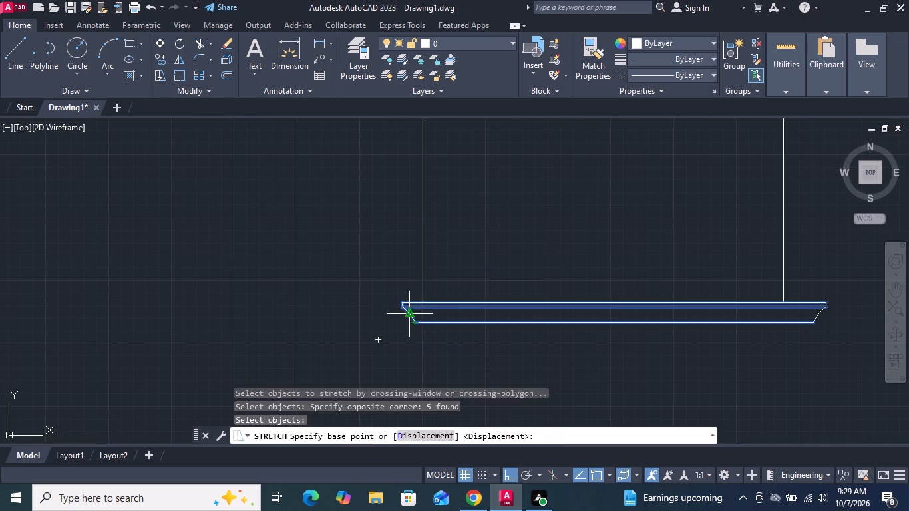
left_click(412, 312)
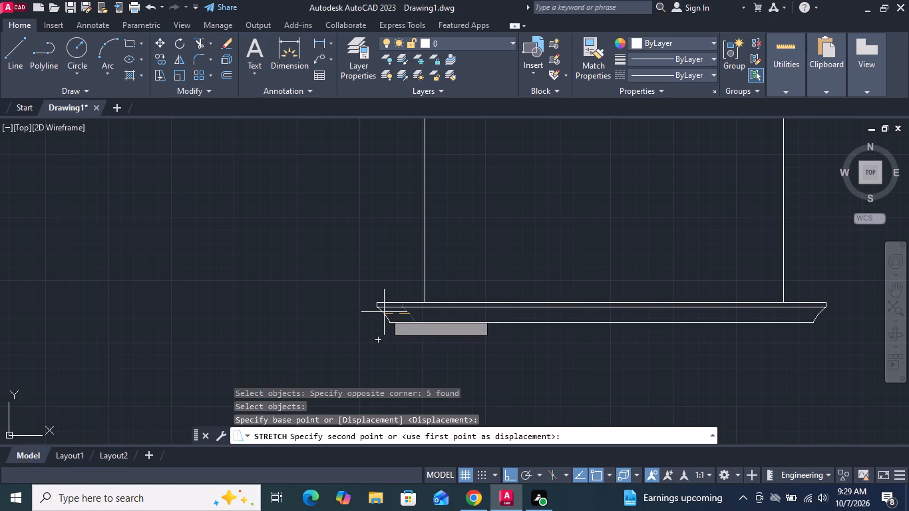
left_click(388, 311)
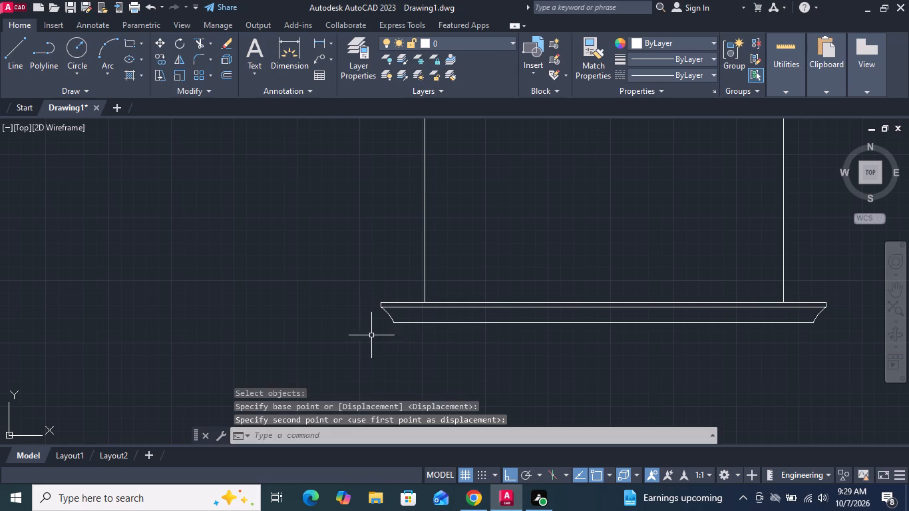
Offset the tall rectangle 2" inward to form a frame.
scroll(360, 347, "down", 2)
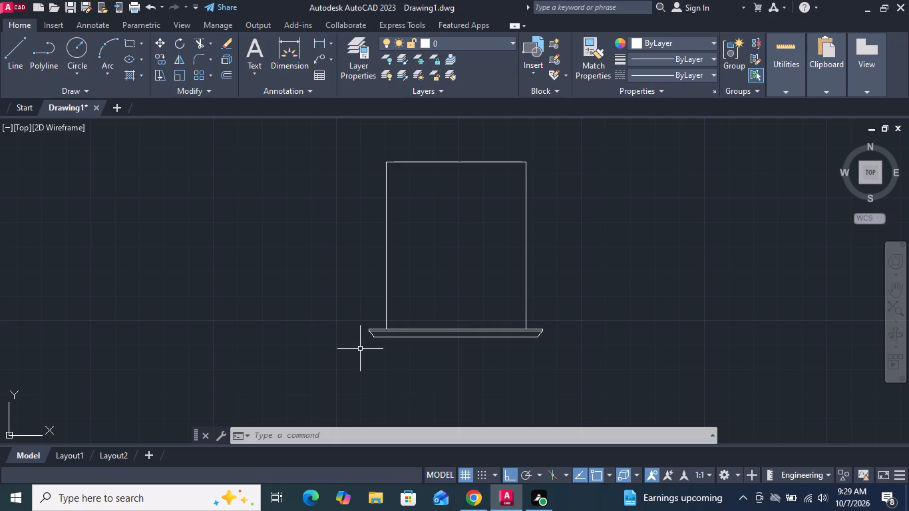
middle_click_drag(443, 252, 415, 293)
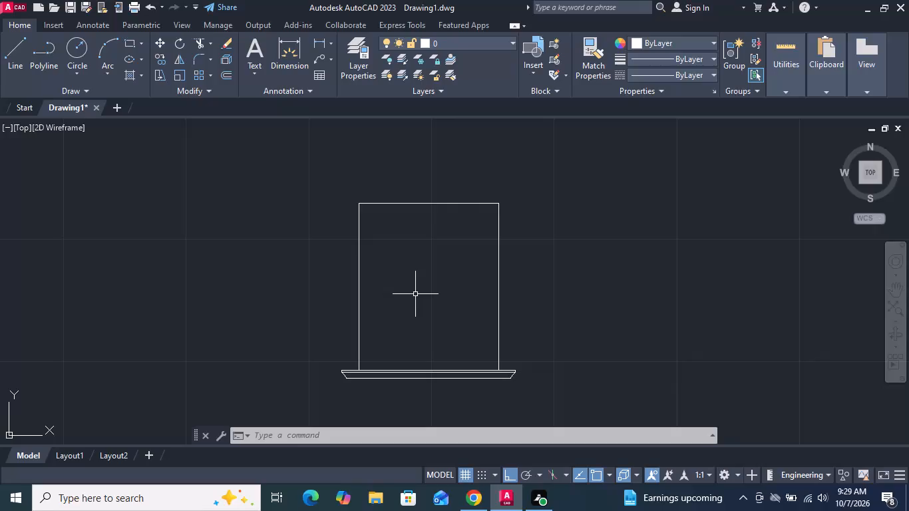
key("Escape")
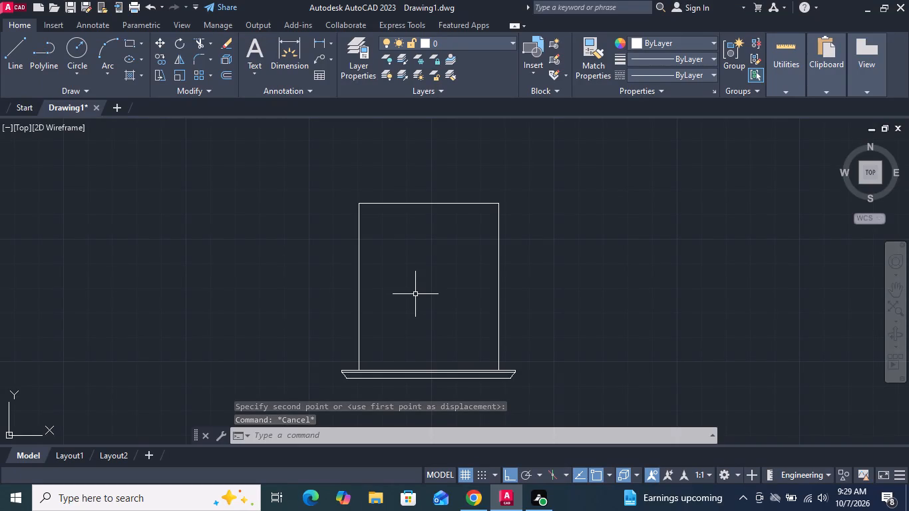
left_click(226, 77)
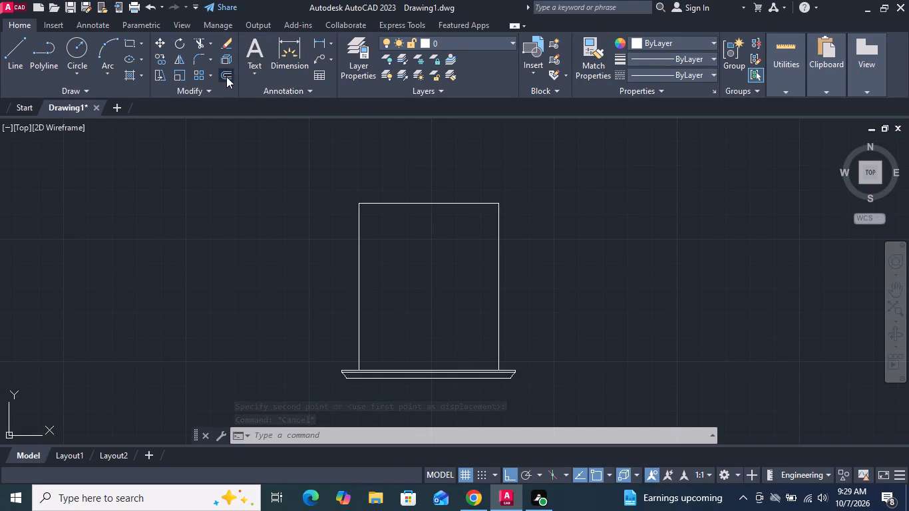
type("2\"")
key("Return")
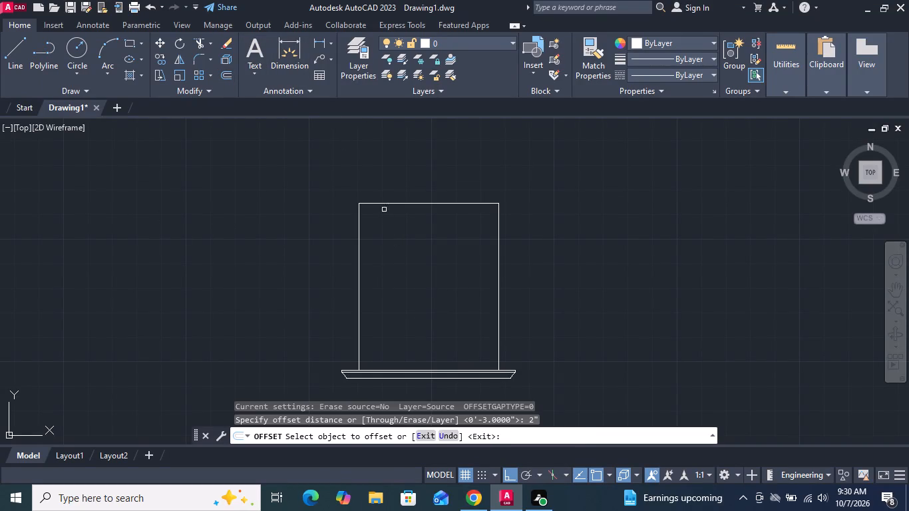
left_click(381, 202)
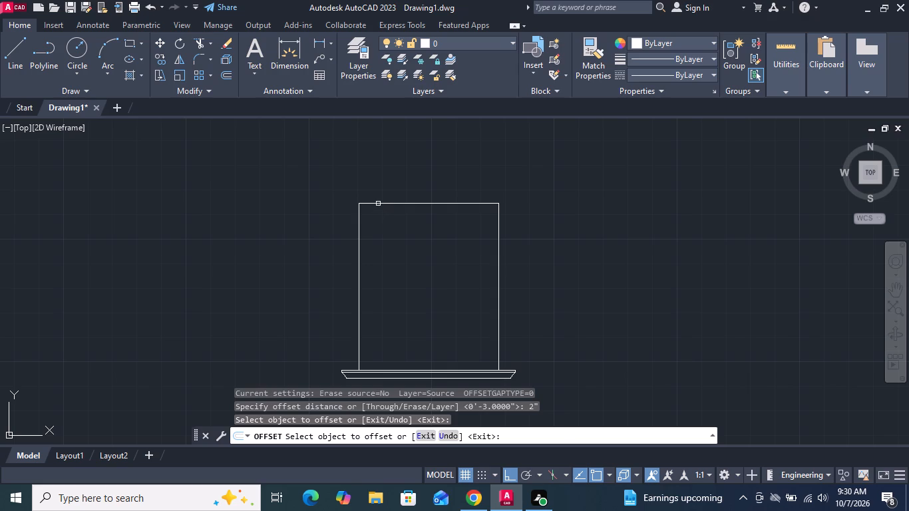
left_click(377, 202)
left_click(378, 230)
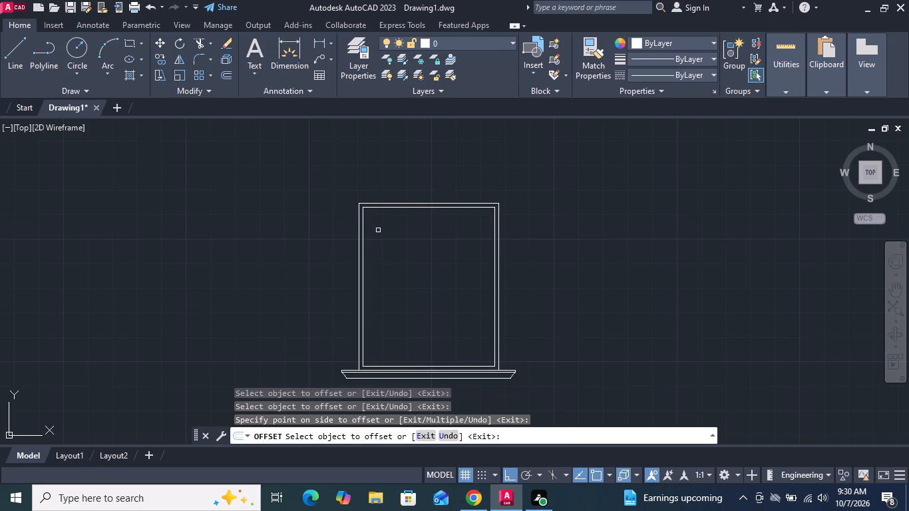
key("Return")
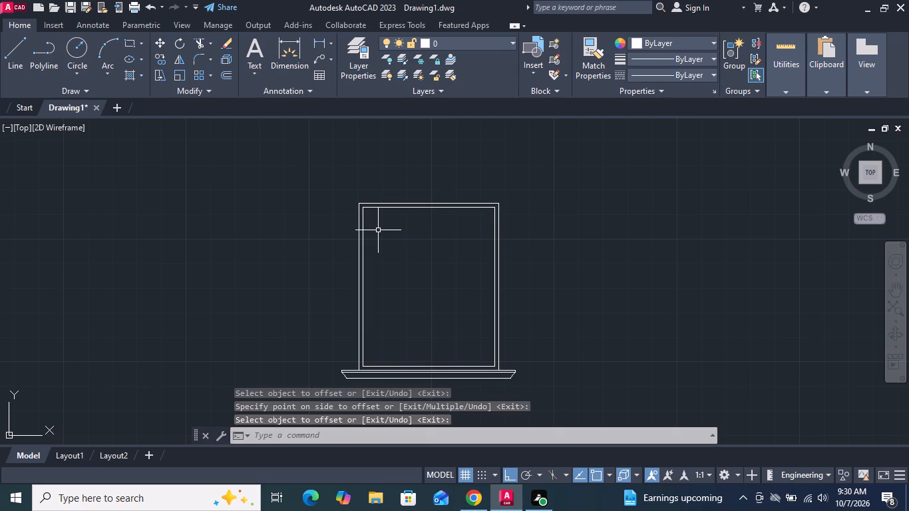
Draw a vertical line inside the frame, left of centre, from the inner rectangle's bottom edge to its top edge.
left_click(10, 55)
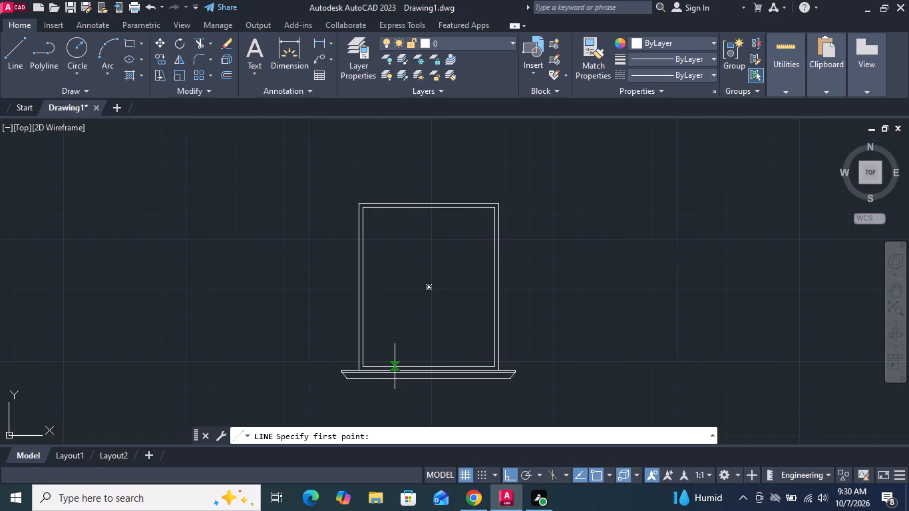
left_click(395, 367)
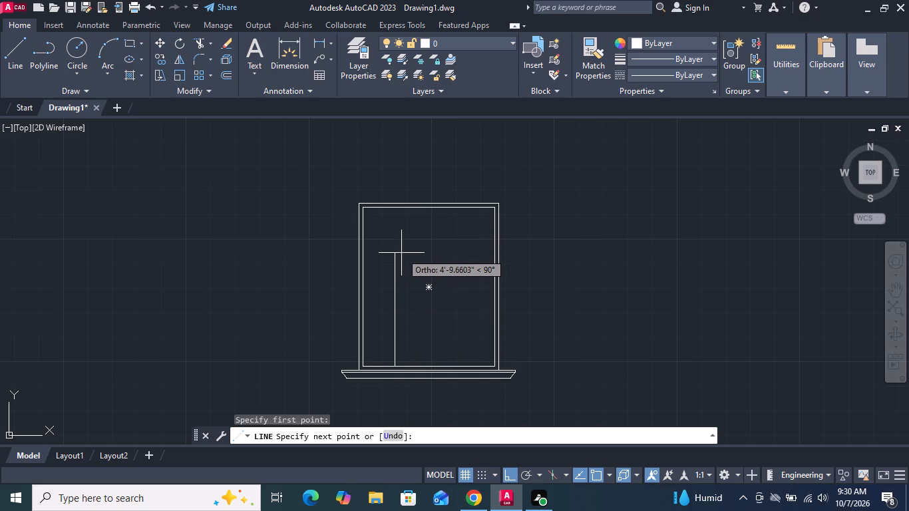
scroll(401, 238, "up", 2)
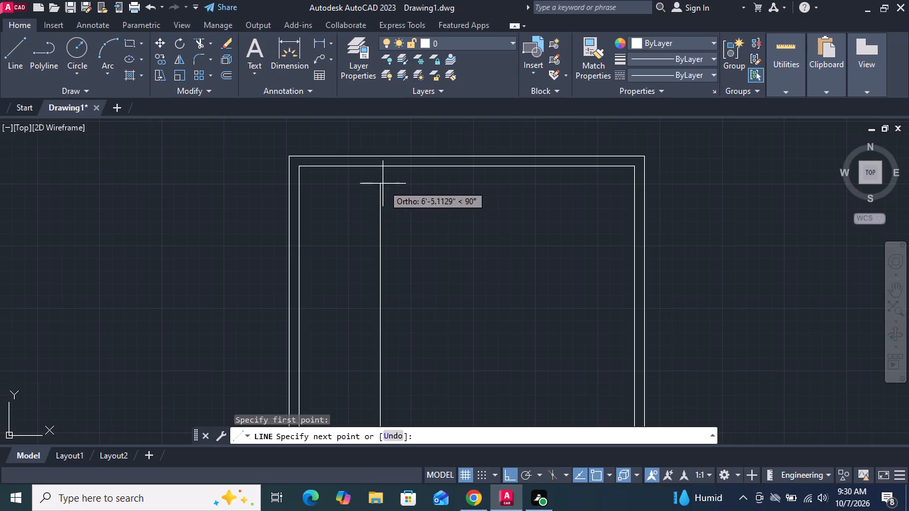
left_click(379, 165)
key("Return")
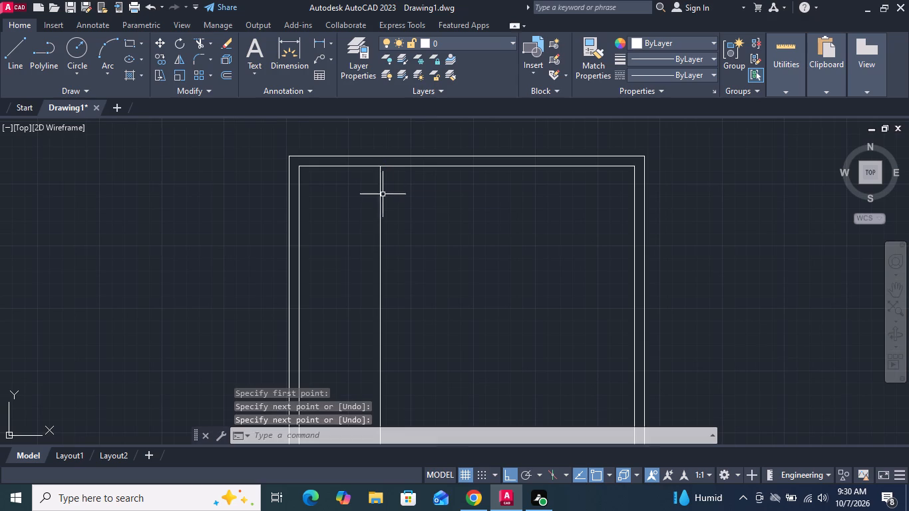
Mirror the vertical line inside the frame about the frame's vertical centreline, keeping the original line.
scroll(384, 210, "down", 2)
left_click(402, 266)
left_click(375, 263)
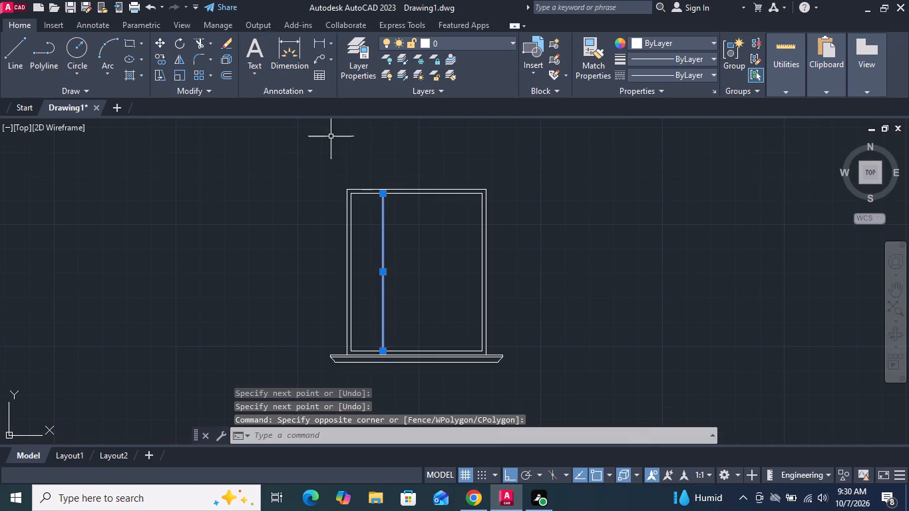
left_click(176, 58)
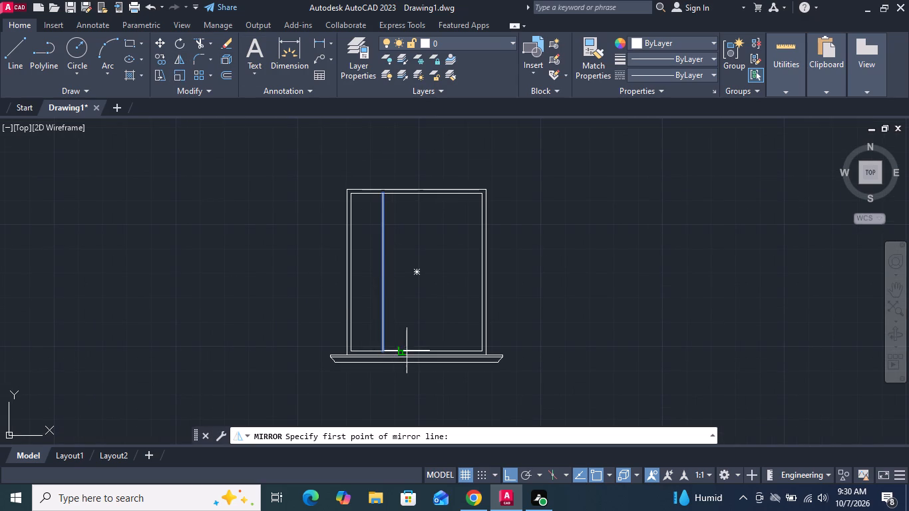
left_click(417, 348)
left_click(417, 402)
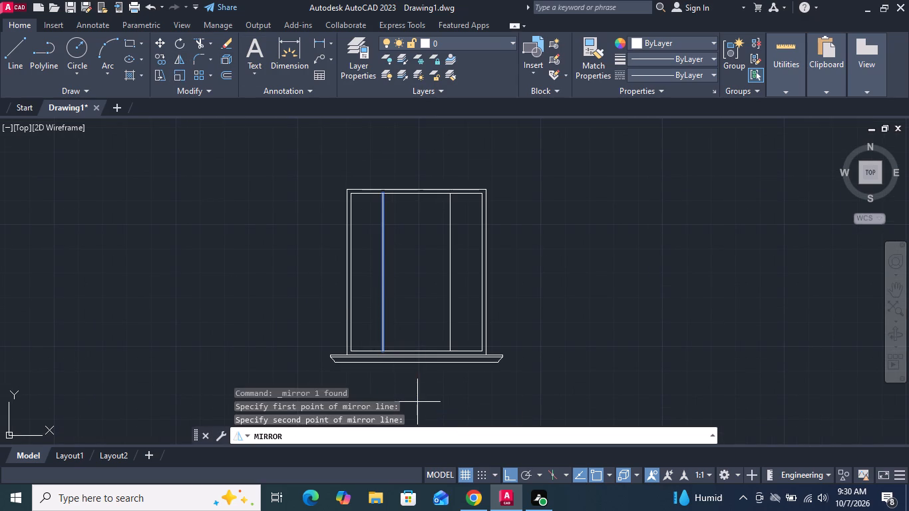
key("Return")
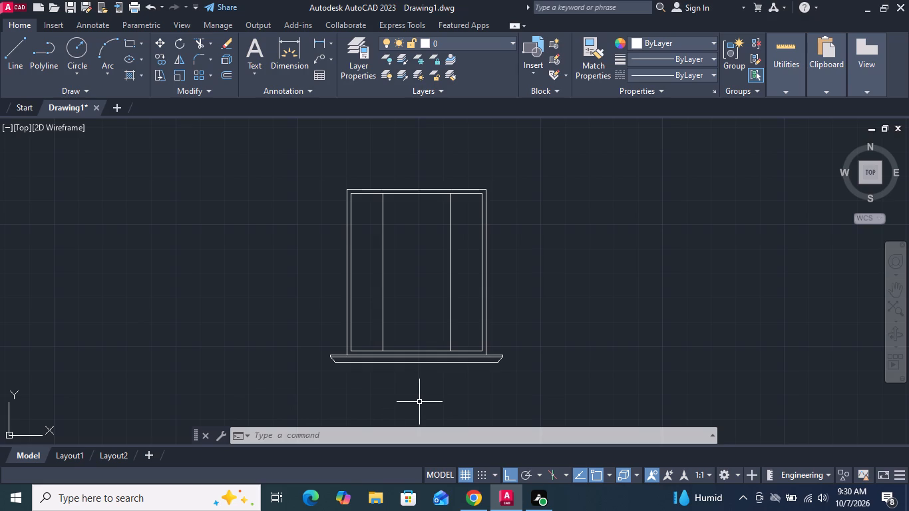
Offset each of the two vertical lines 2" toward the centre of the frame to form two mullions.
middle_click_drag(423, 272, 414, 287)
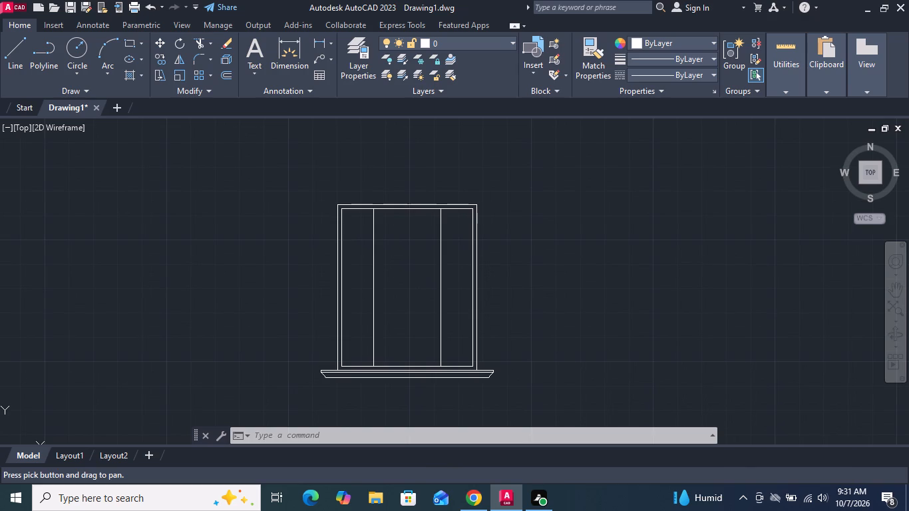
middle_click_drag(414, 287, 414, 306)
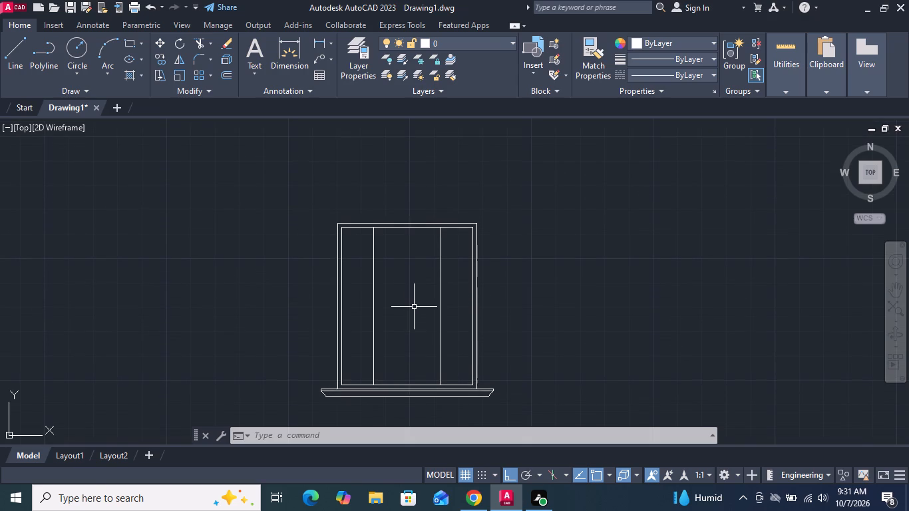
left_click(224, 72)
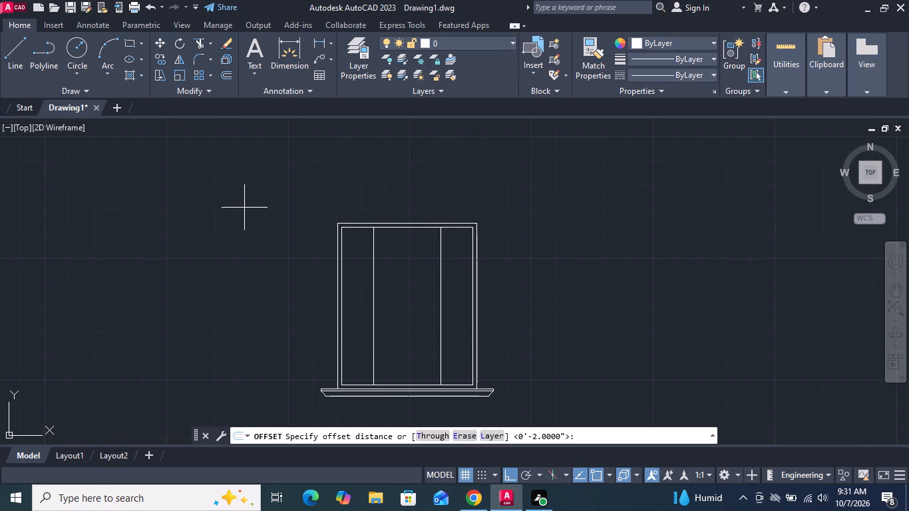
key("Return")
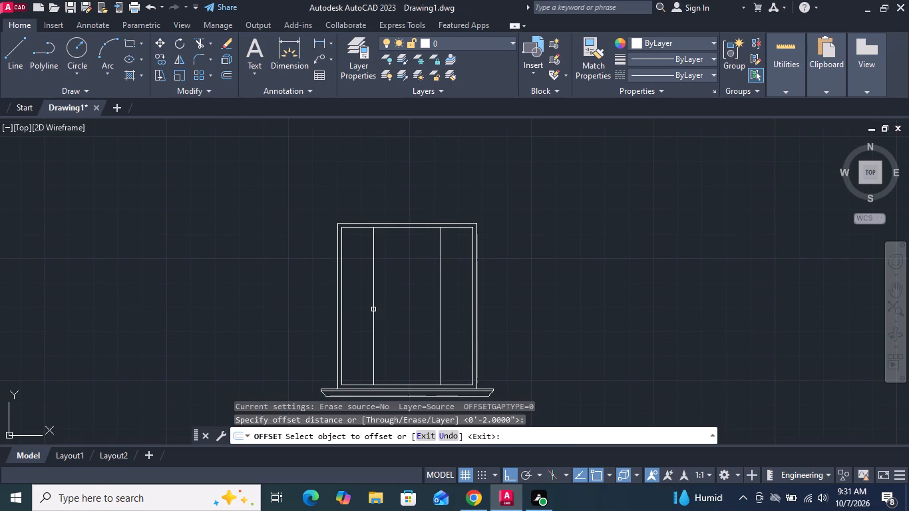
left_click(373, 308)
left_click(393, 313)
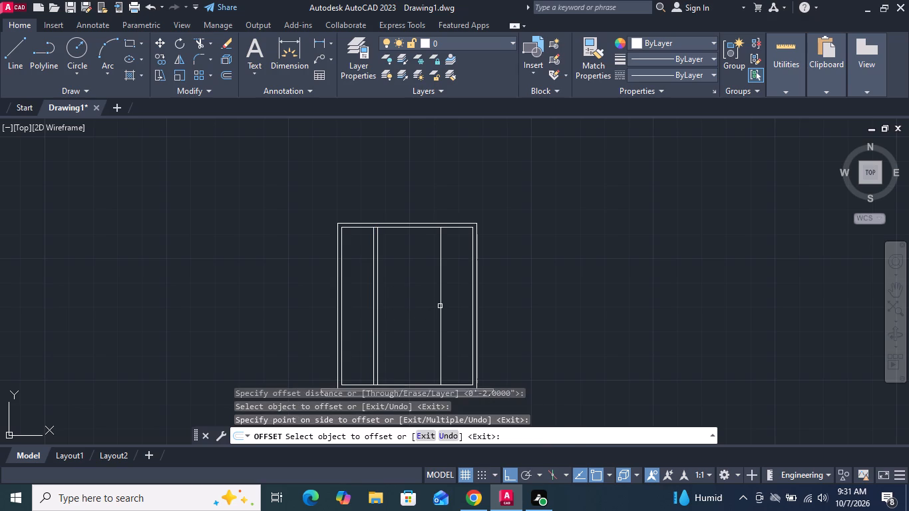
left_click(440, 305)
left_click(427, 310)
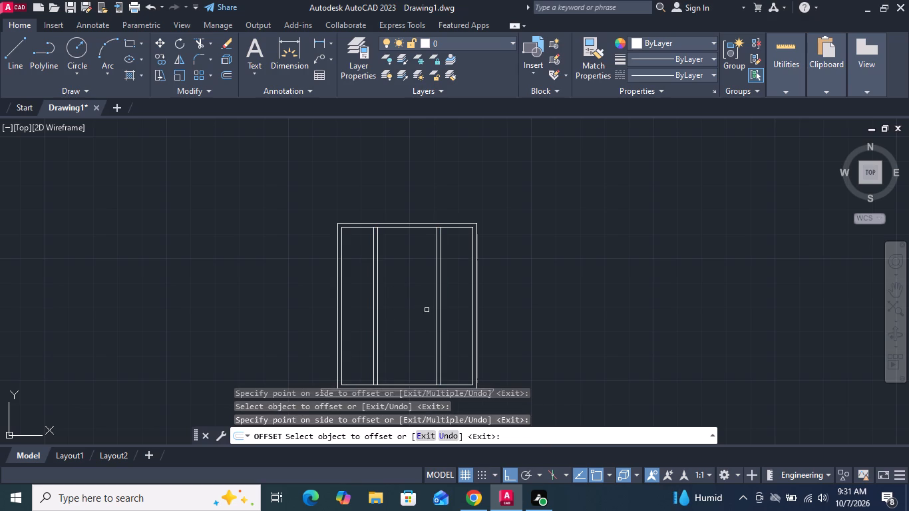
key("Return")
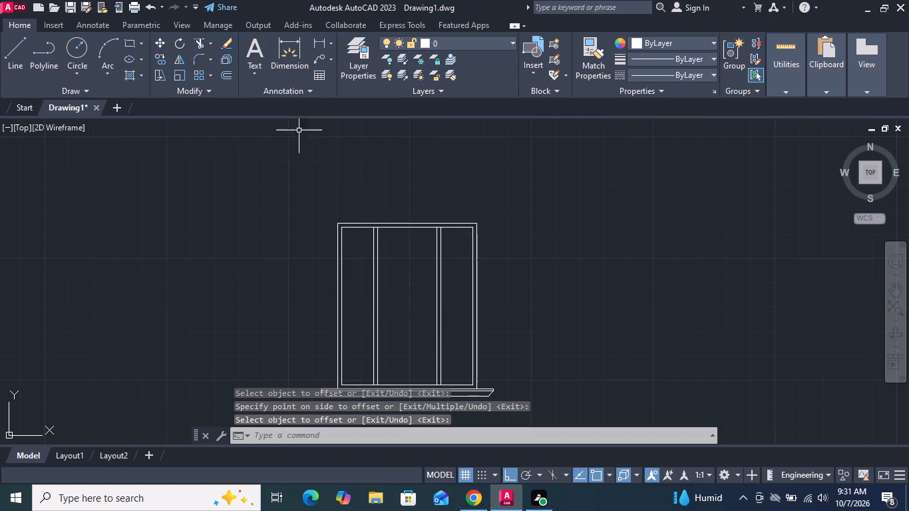
Trim the inner rectangle's top edge between the two lines of each mullion.
left_click(196, 41)
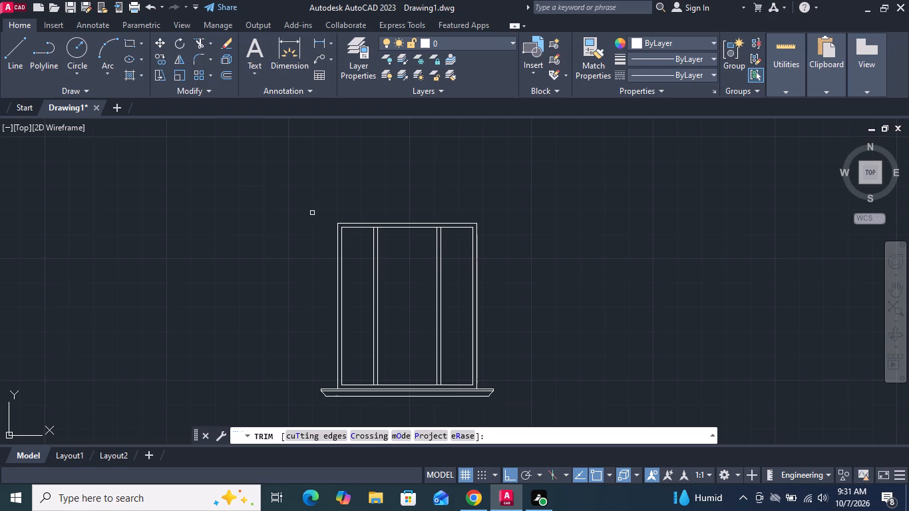
scroll(373, 224, "up", 5)
left_click_drag(383, 214, 383, 242)
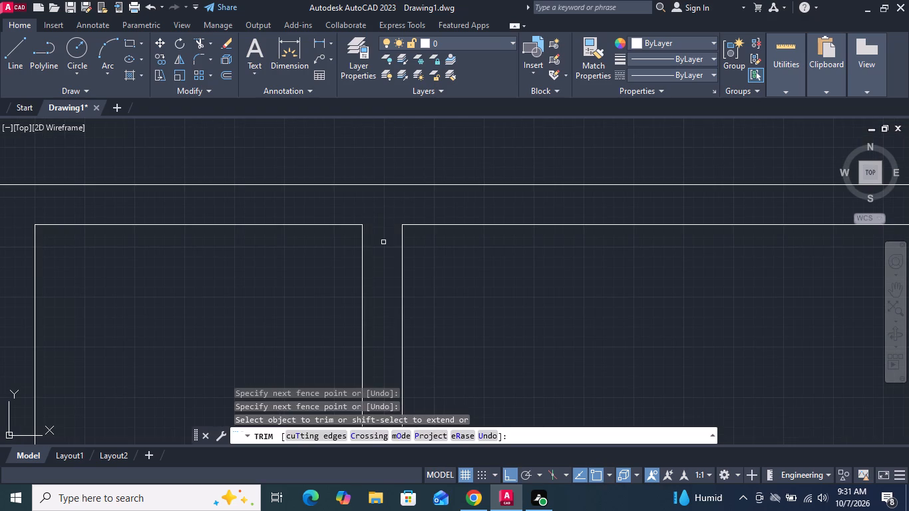
scroll(383, 242, "down", 3)
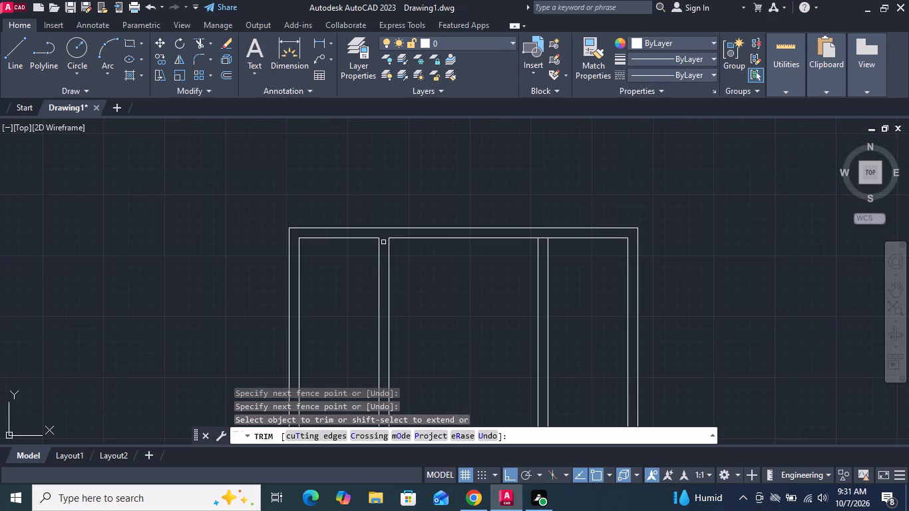
scroll(536, 238, "up", 2)
left_click_drag(554, 229, 554, 249)
key("Return")
Offset the outer frame rectangle 4" outward to form a surrounding casing.
scroll(554, 245, "down", 1)
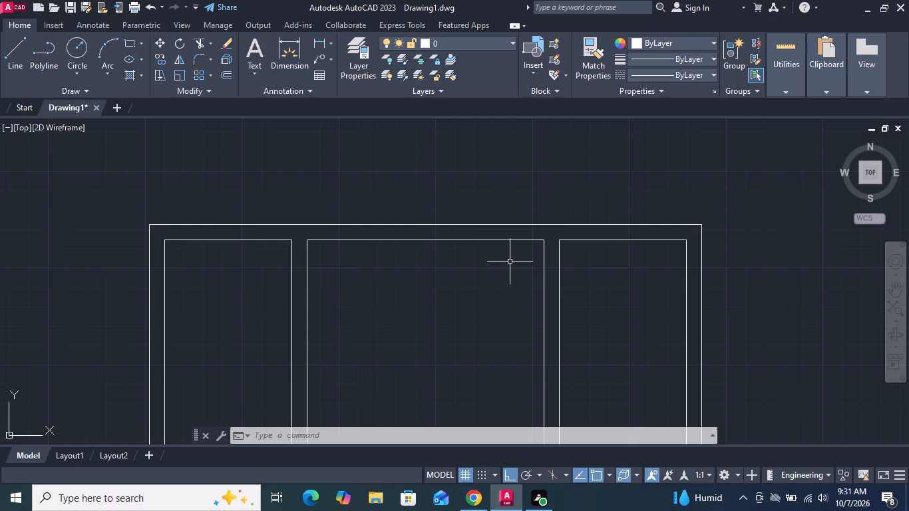
scroll(484, 239, "down", 4)
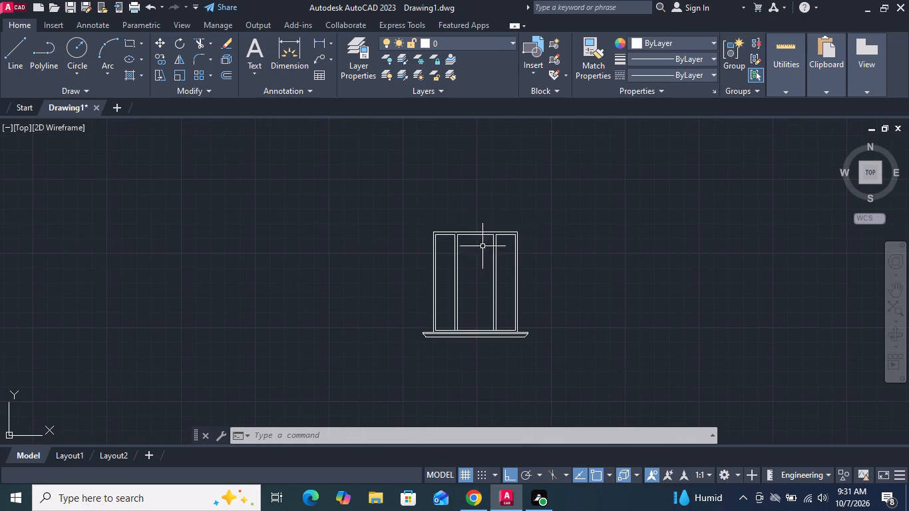
scroll(423, 326, "up", 3)
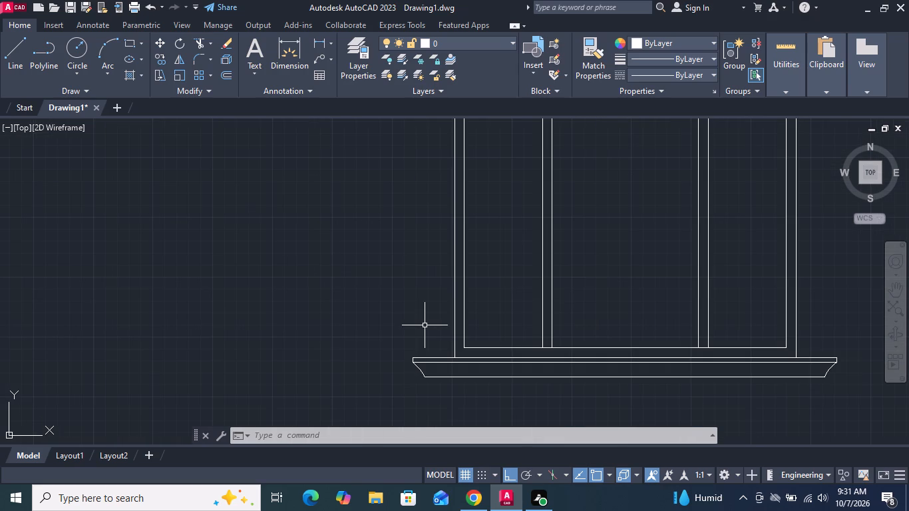
left_click(224, 73)
key("4")
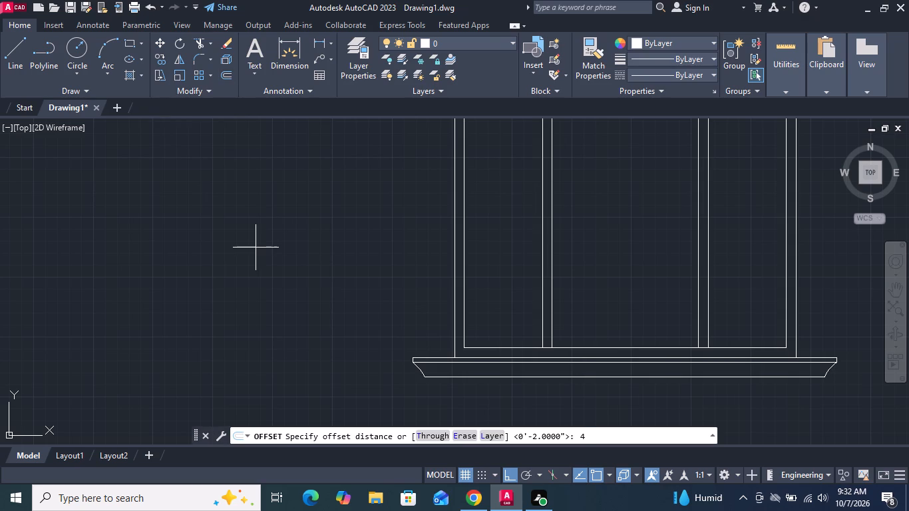
key("shift+quotedbl")
key("Return")
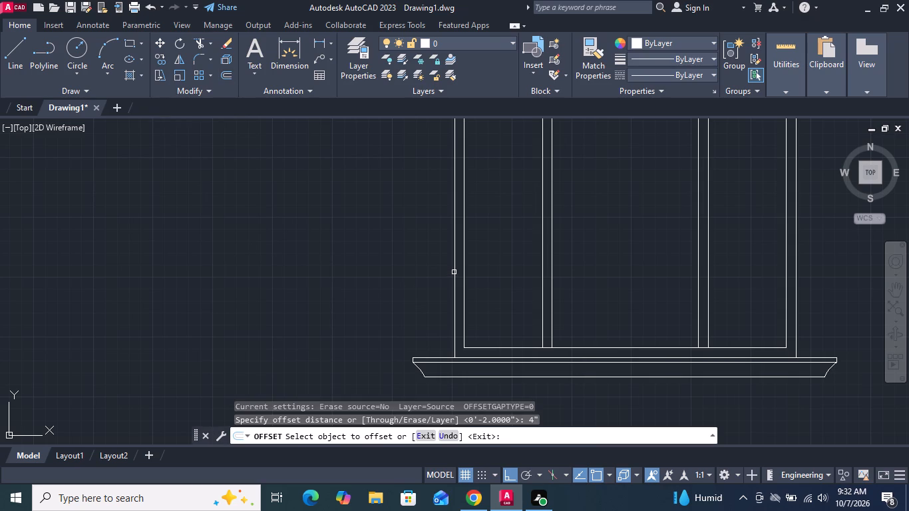
left_click(454, 271)
left_click(430, 281)
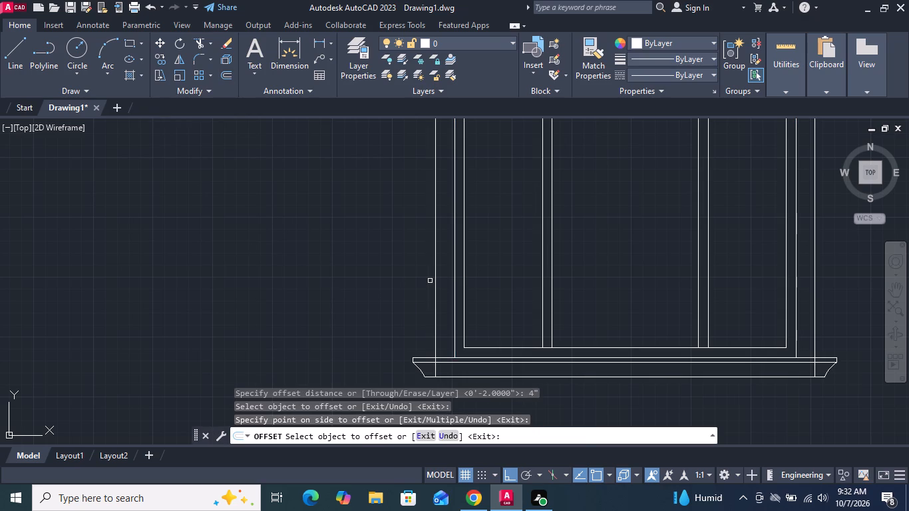
scroll(423, 296, "down", 4)
scroll(419, 298, "up", 3)
key("Return")
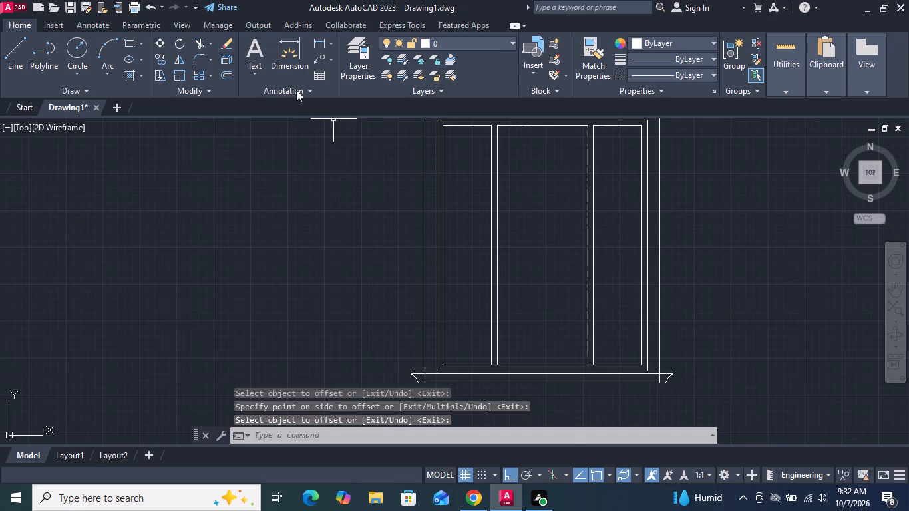
Trim both vertical sides of the outermost rectangle where they run through the slab, ending them at the slab's top edge.
left_click(199, 44)
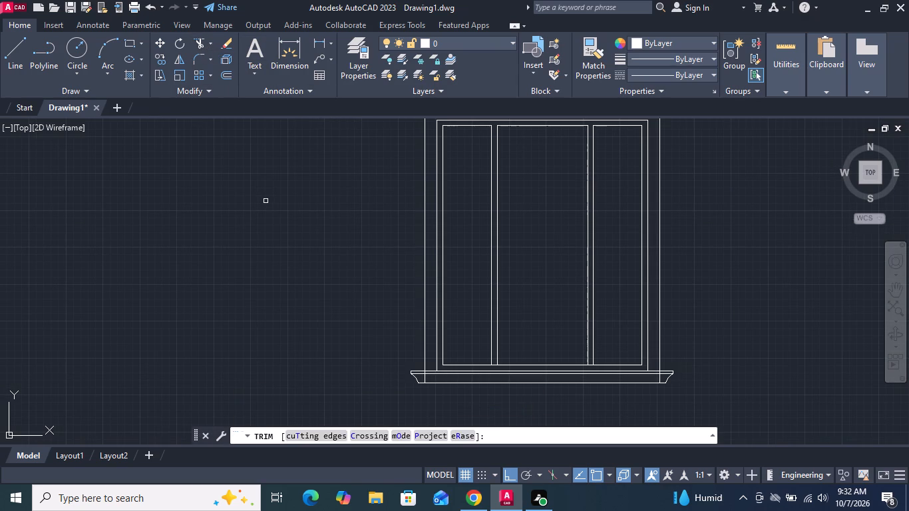
scroll(291, 210, "down", 2)
scroll(330, 267, "up", 4)
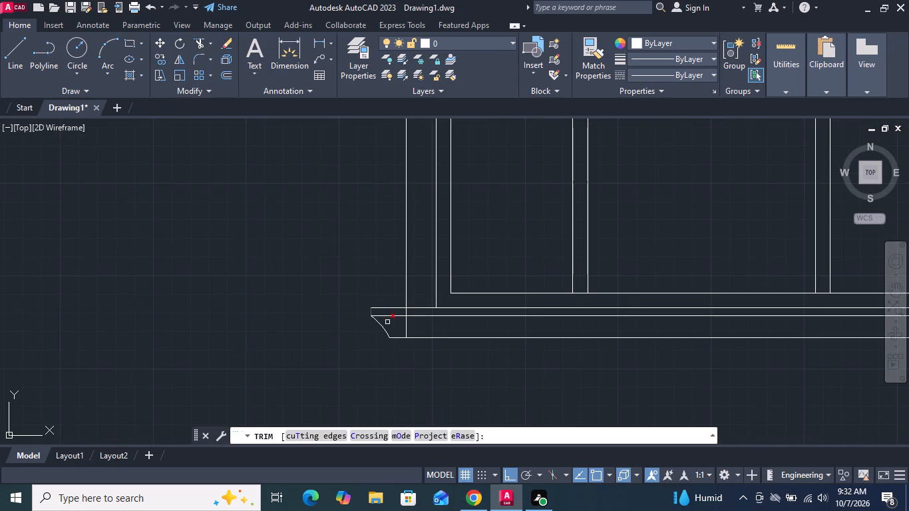
scroll(393, 322, "up", 4)
left_click_drag(492, 332, 443, 339)
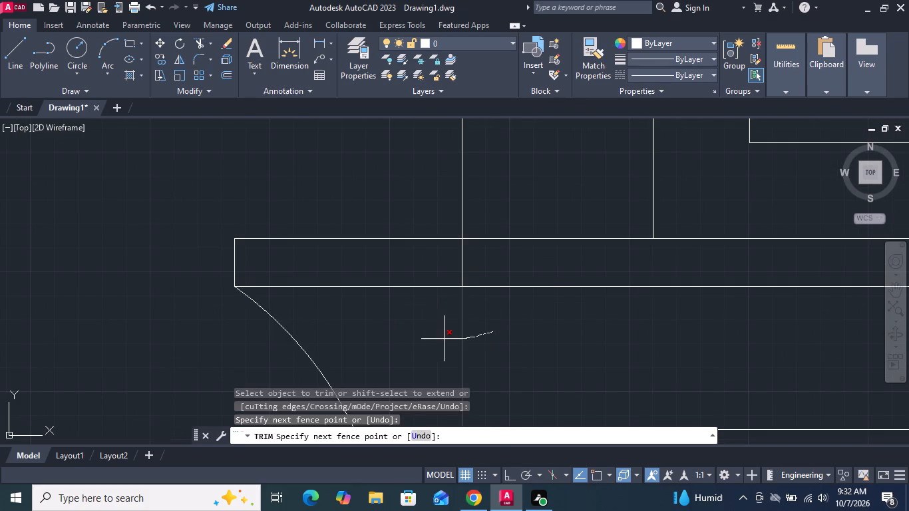
left_click_drag(443, 339, 443, 339)
left_click_drag(486, 269, 446, 268)
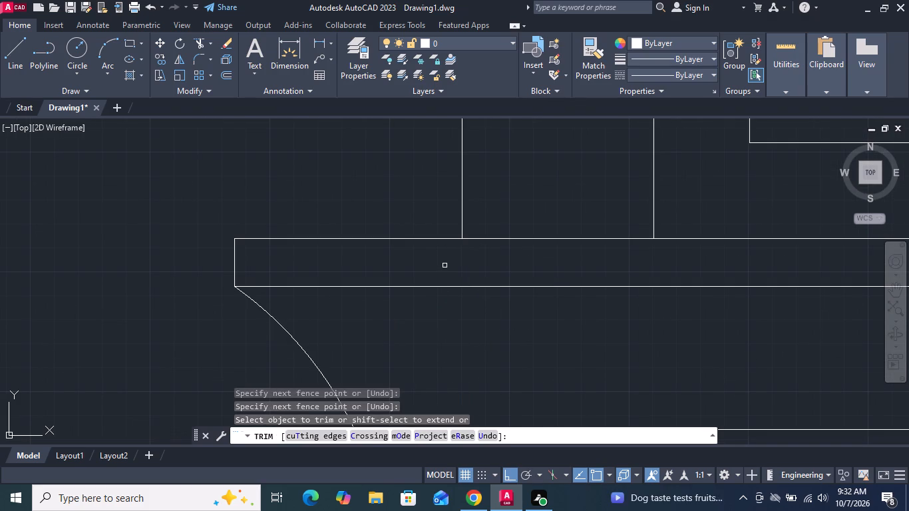
scroll(389, 311, "down", 2)
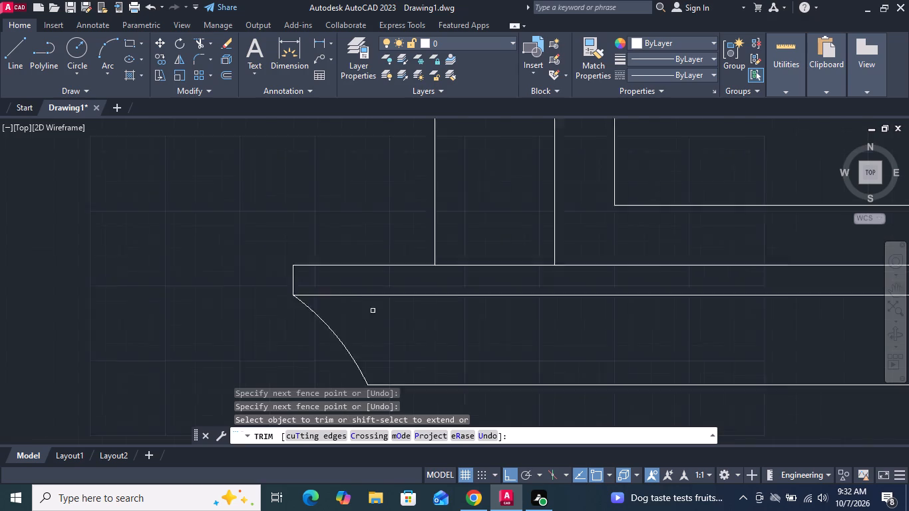
scroll(367, 310, "down", 3)
scroll(726, 308, "up", 4)
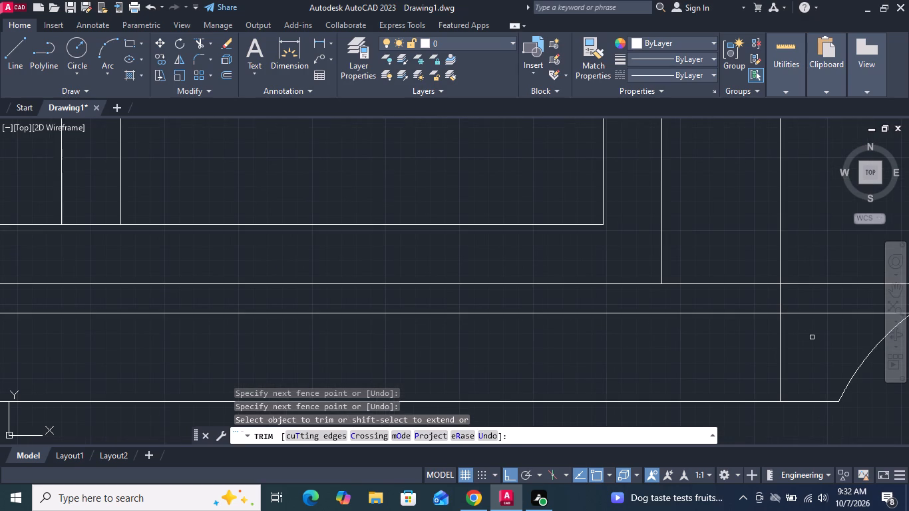
left_click_drag(812, 337, 750, 349)
left_click_drag(822, 301, 768, 303)
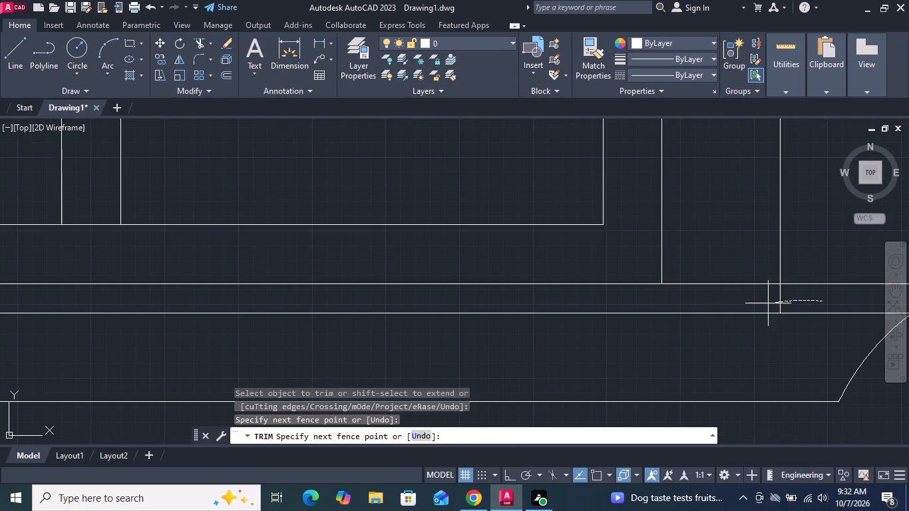
left_click_drag(768, 303, 758, 305)
key("Return")
Trim the inner rectangle's bottom edge between the two lines of each mullion.
scroll(721, 364, "down", 4)
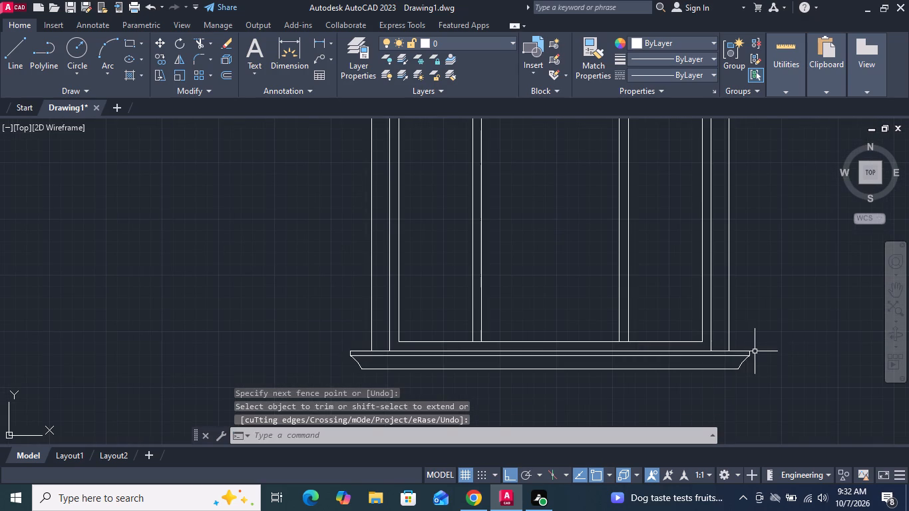
middle_click_drag(785, 341, 755, 377)
scroll(750, 377, "down", 1)
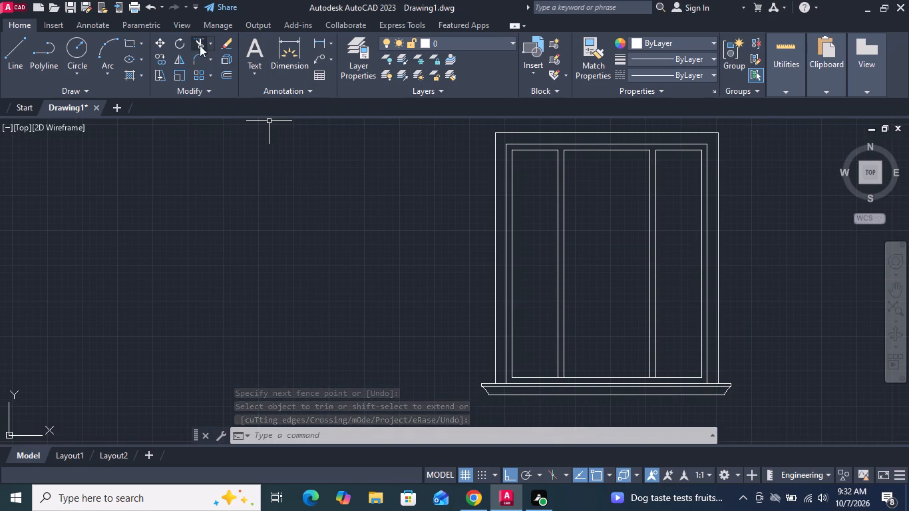
left_click(199, 45)
scroll(568, 387, "up", 3)
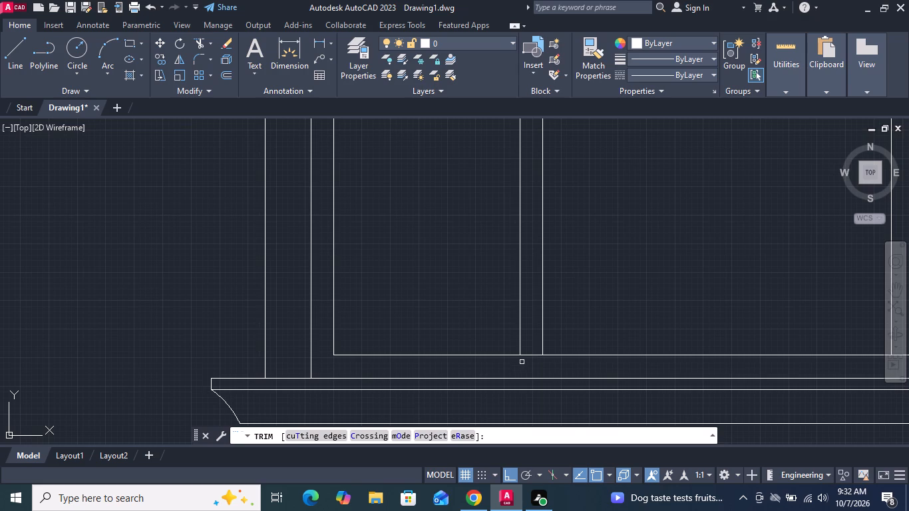
scroll(522, 360, "up", 2)
left_click_drag(530, 339, 530, 363)
scroll(530, 363, "down", 4)
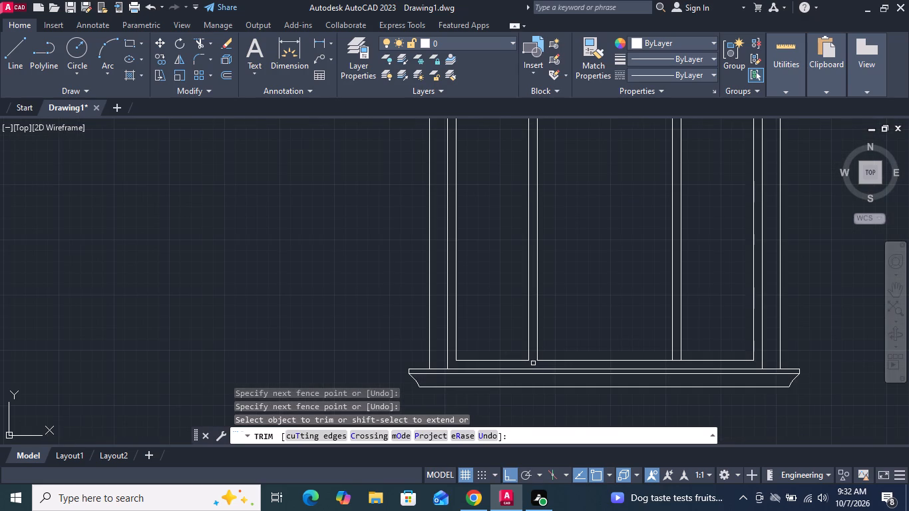
scroll(696, 363, "up", 3)
left_click_drag(612, 346, 610, 371)
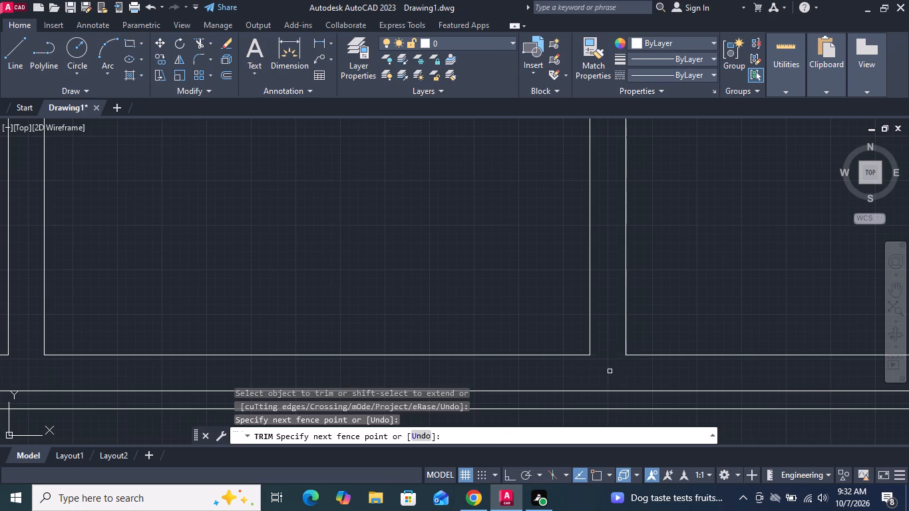
key("Return")
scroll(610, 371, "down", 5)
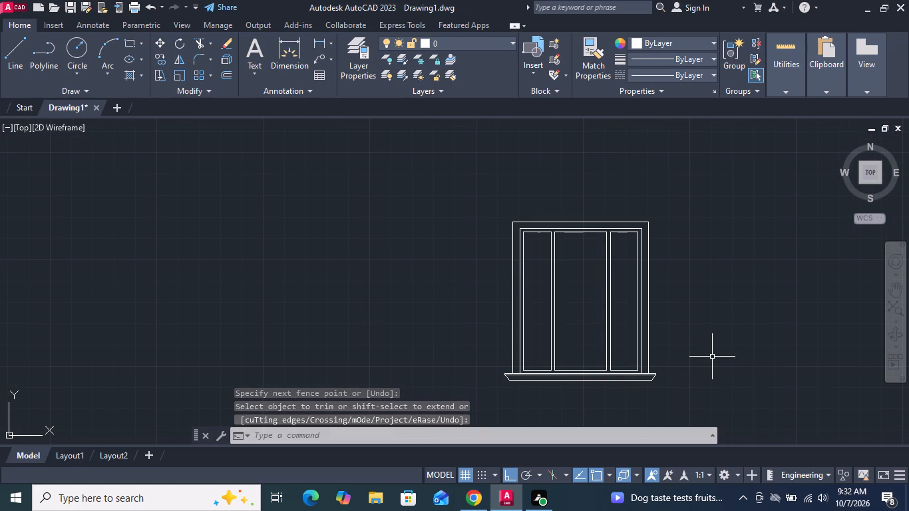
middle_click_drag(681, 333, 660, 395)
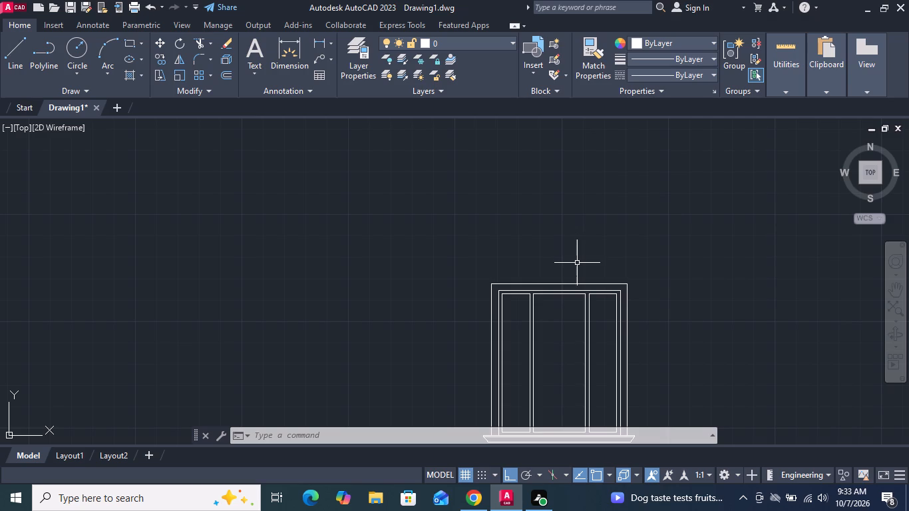
Draw a circle of about 1'-3.3" radius centred on the middle pane's top-edge midpoint, reaching that edge's endpoint.
scroll(577, 263, "up", 2)
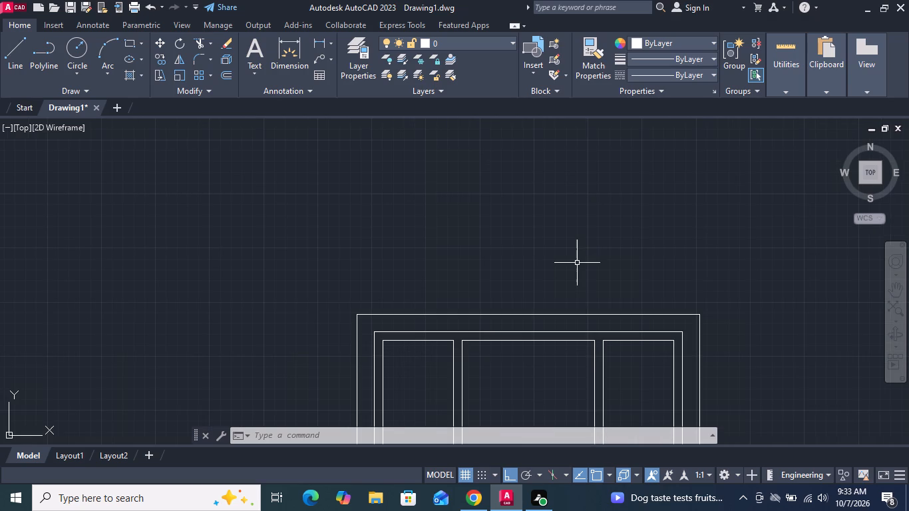
left_click(76, 45)
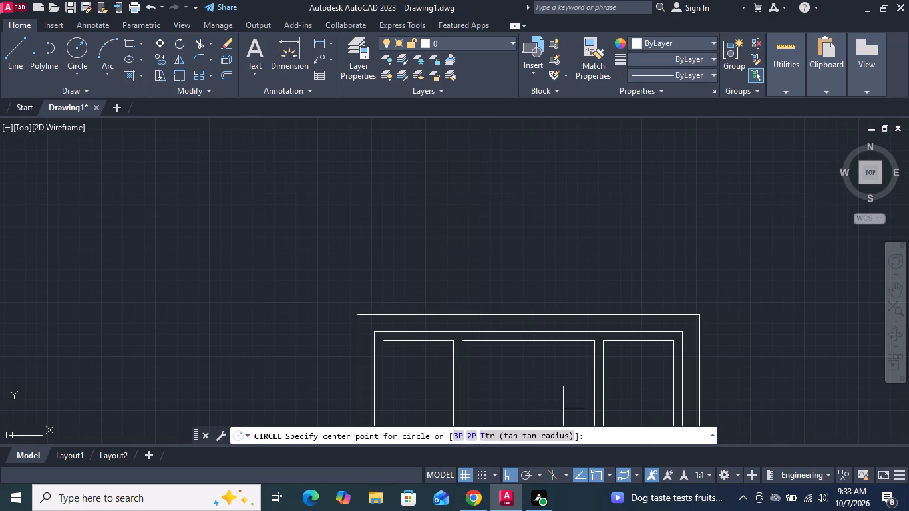
left_click(527, 340)
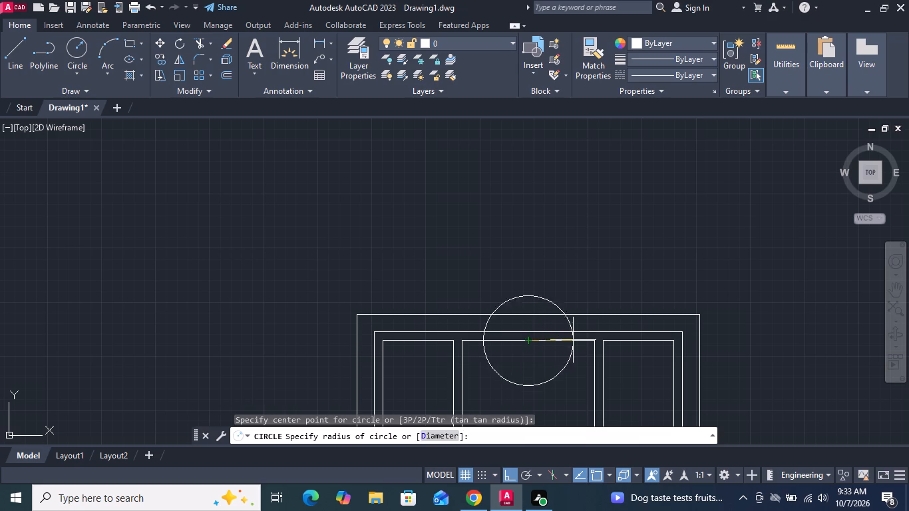
left_click(593, 341)
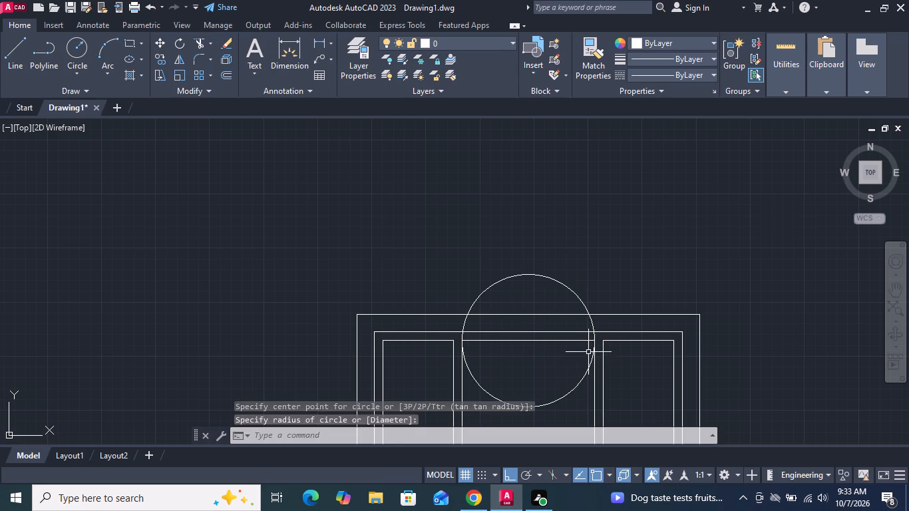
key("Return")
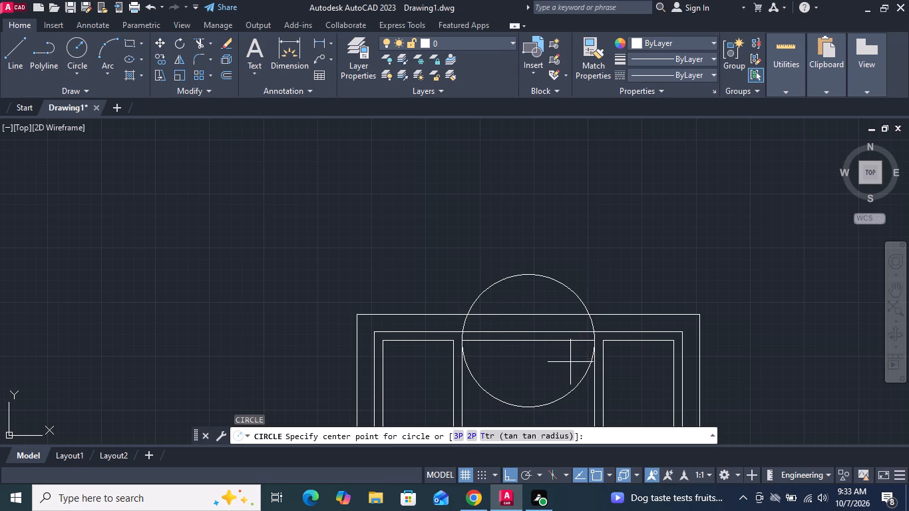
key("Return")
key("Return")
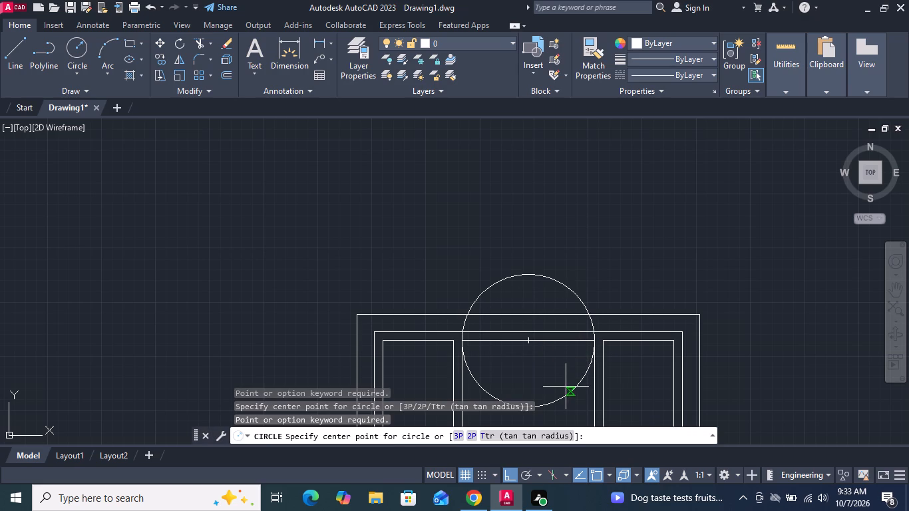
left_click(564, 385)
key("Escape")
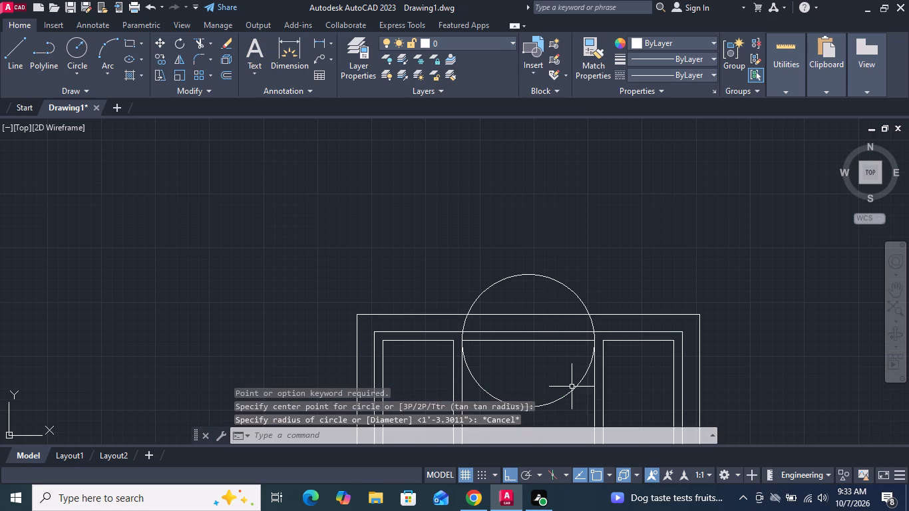
Move the circle straight up so its centre lies on the outer frame rectangle's top edge.
left_click(574, 387)
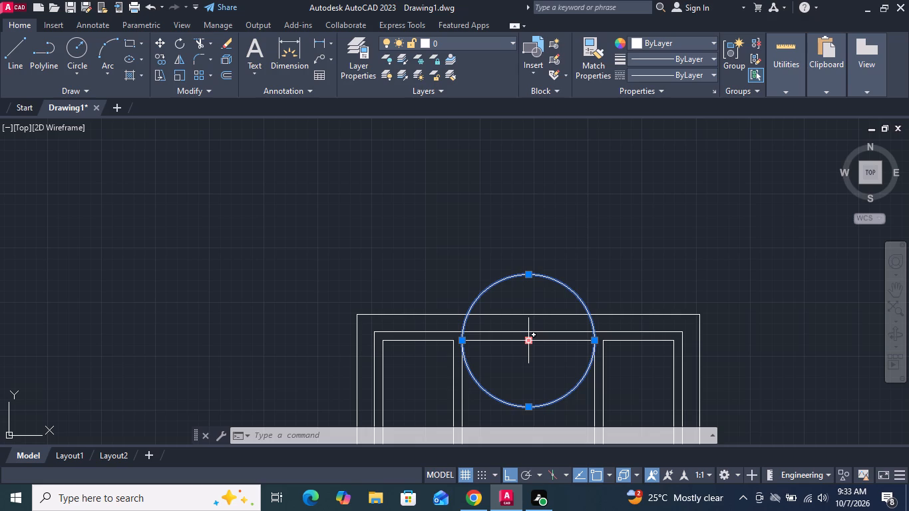
left_click(530, 340)
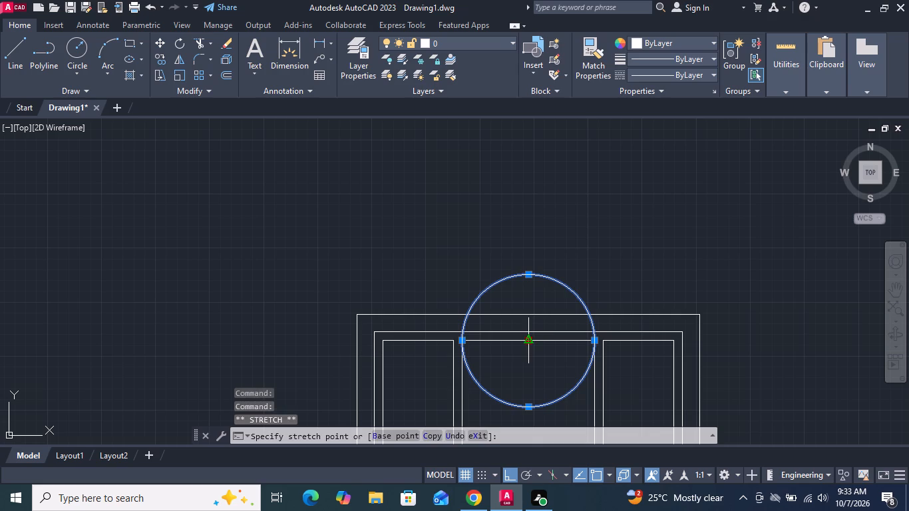
left_click(530, 333)
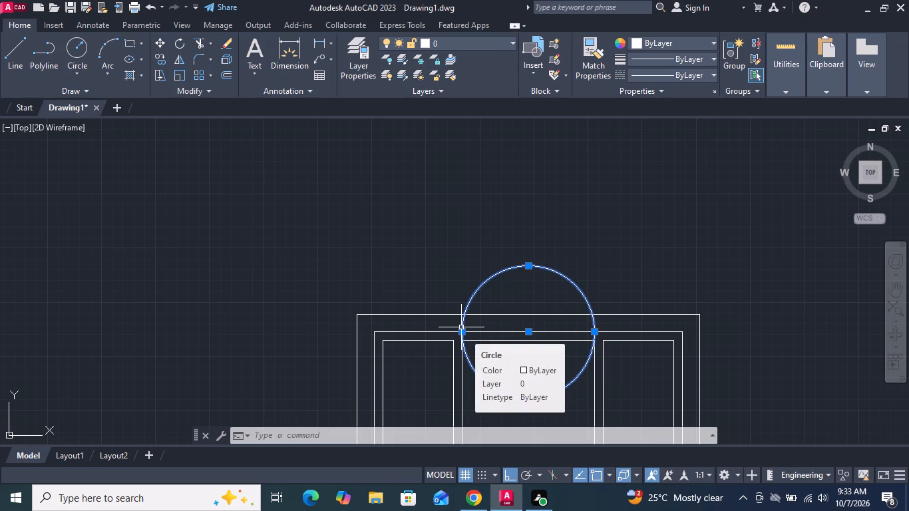
left_click(289, 204)
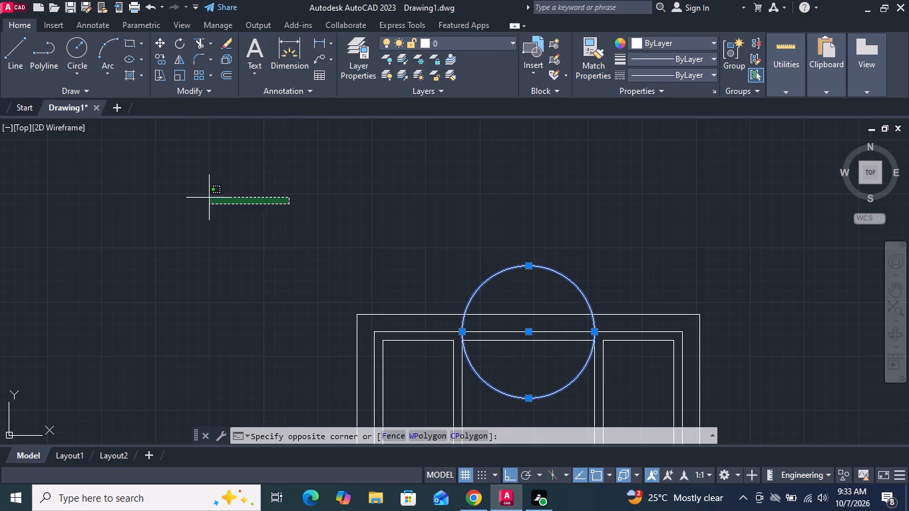
left_click(209, 198)
key("Escape")
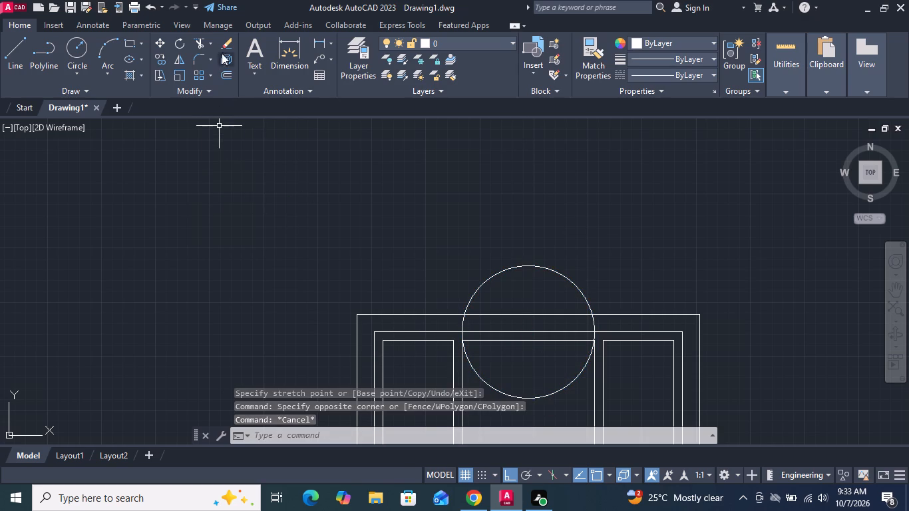
Trim away the circle's lower half and both short remnants below the outer frame's top edge, leaving a semicircular arch.
left_click(199, 43)
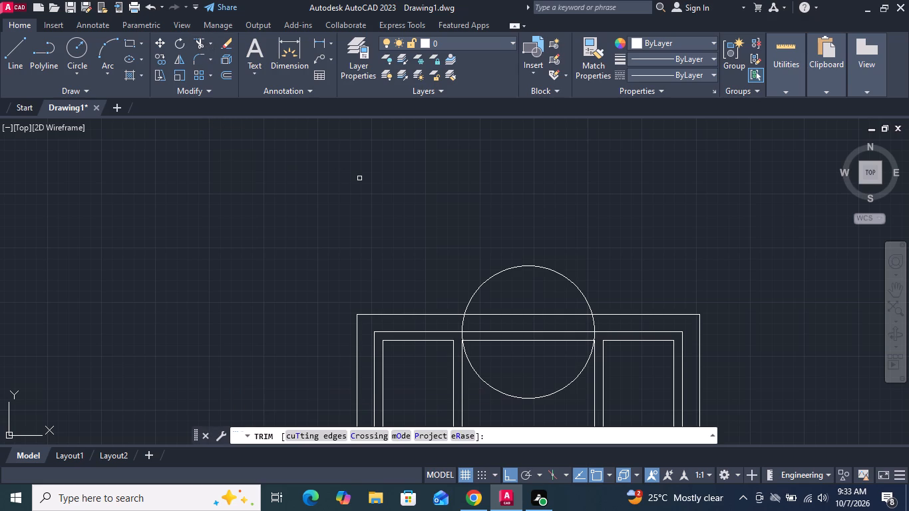
left_click(485, 383)
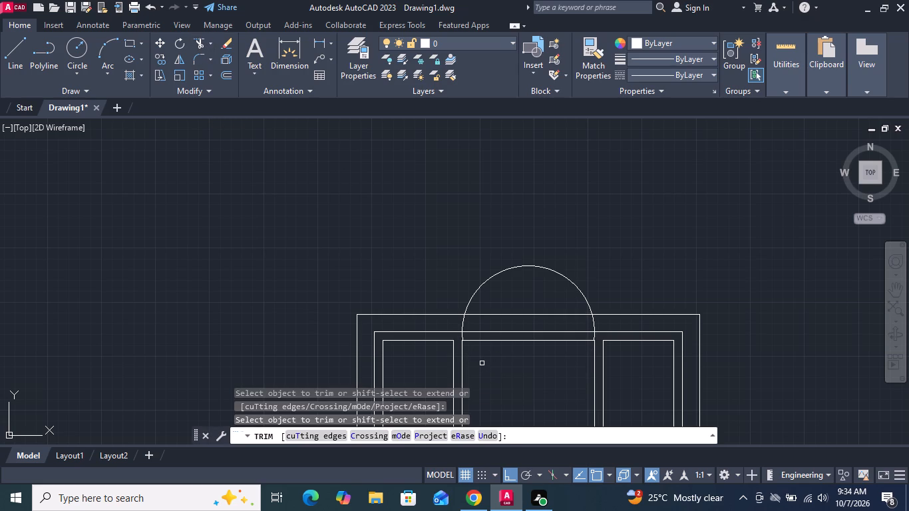
scroll(470, 344, "up", 1)
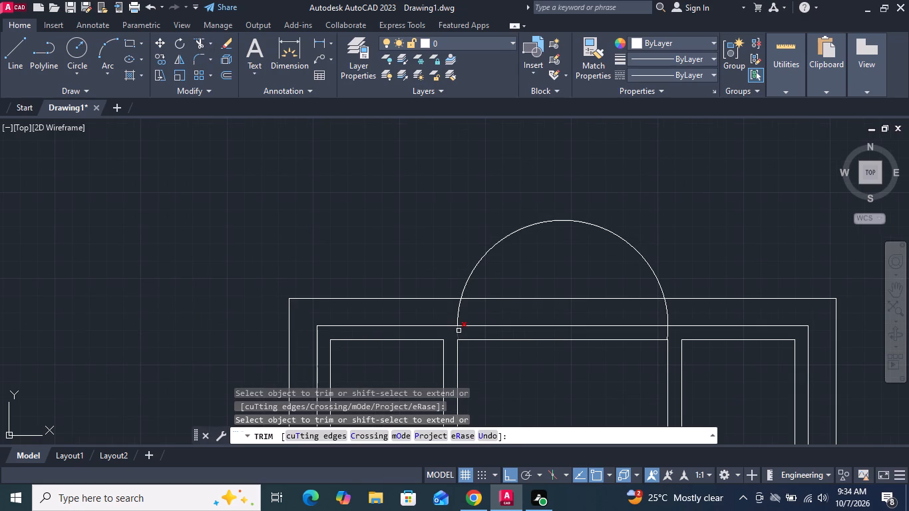
left_click(458, 331)
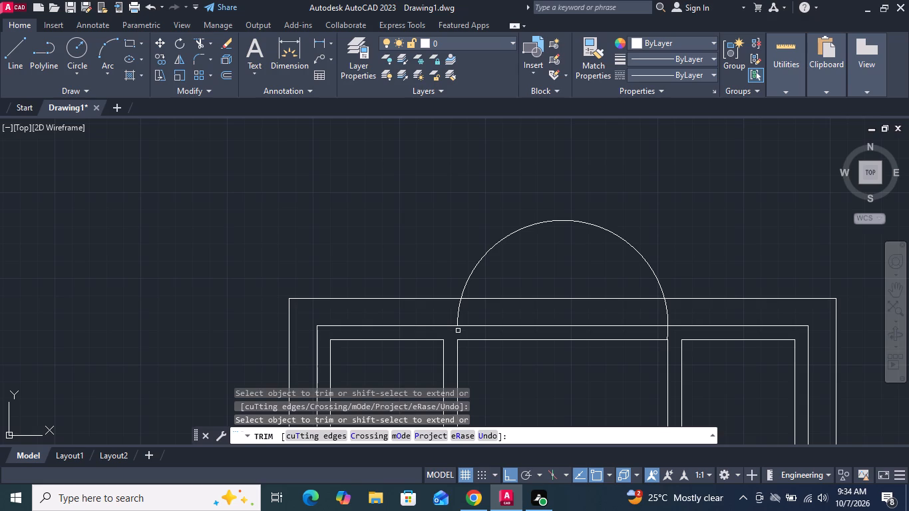
left_click(667, 335)
key("Return")
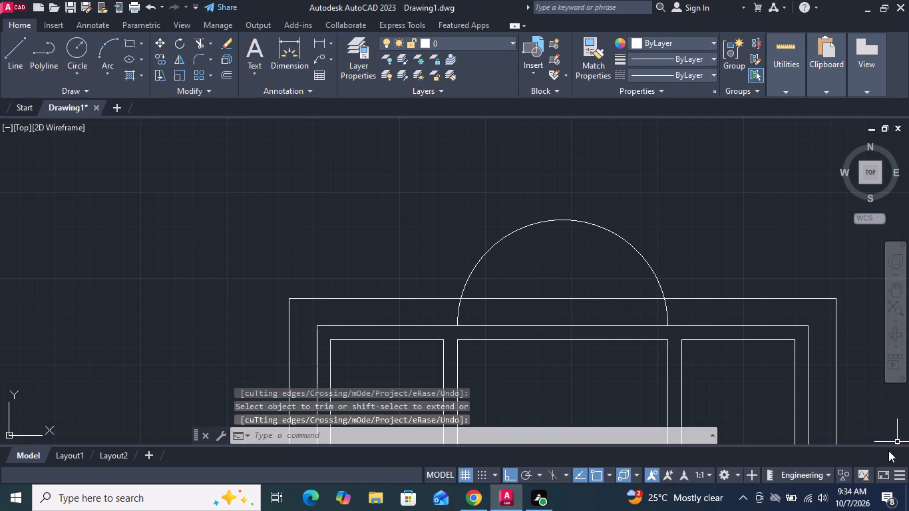
Offset the semicircular arch 2" outward.
middle_click_drag(684, 270, 645, 281)
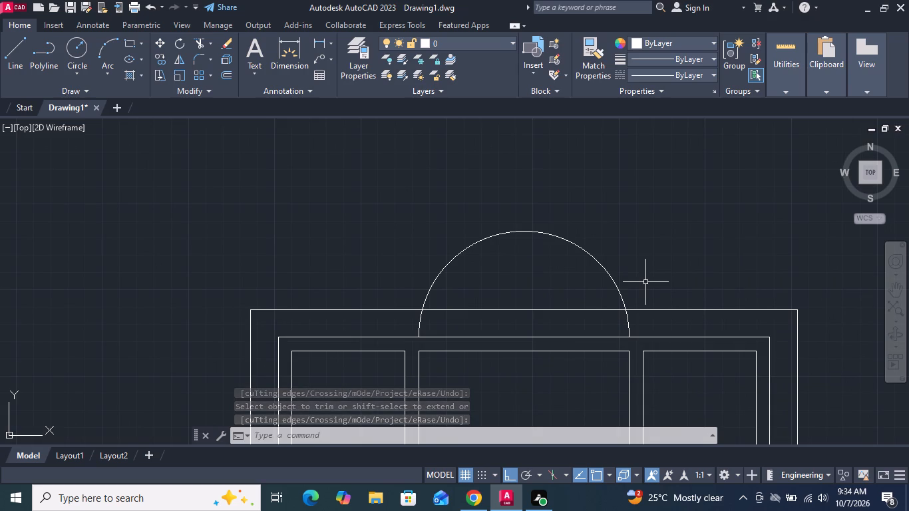
key("Escape")
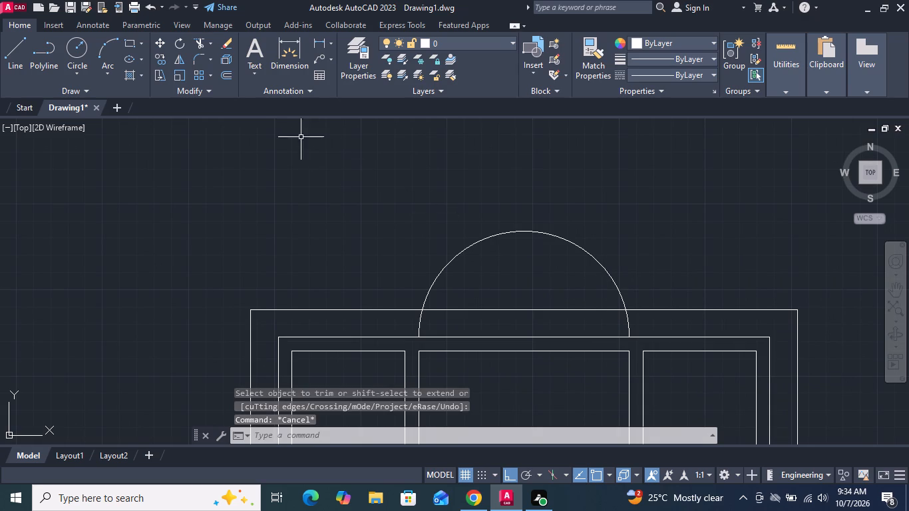
left_click(225, 76)
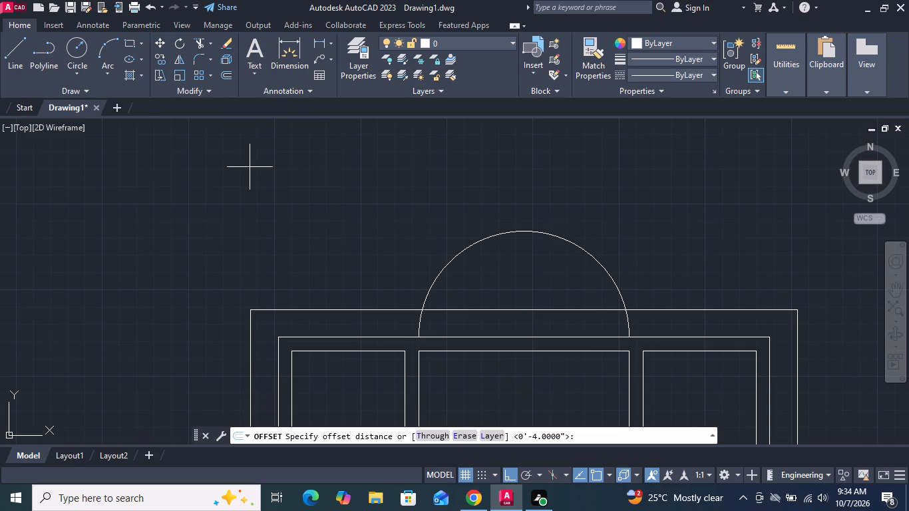
type("2\"")
key("Return")
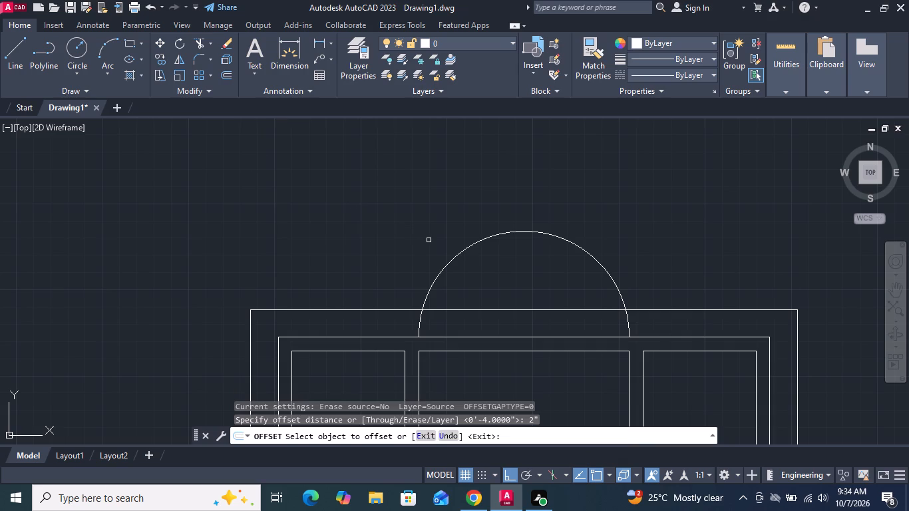
left_click(443, 267)
left_click(403, 234)
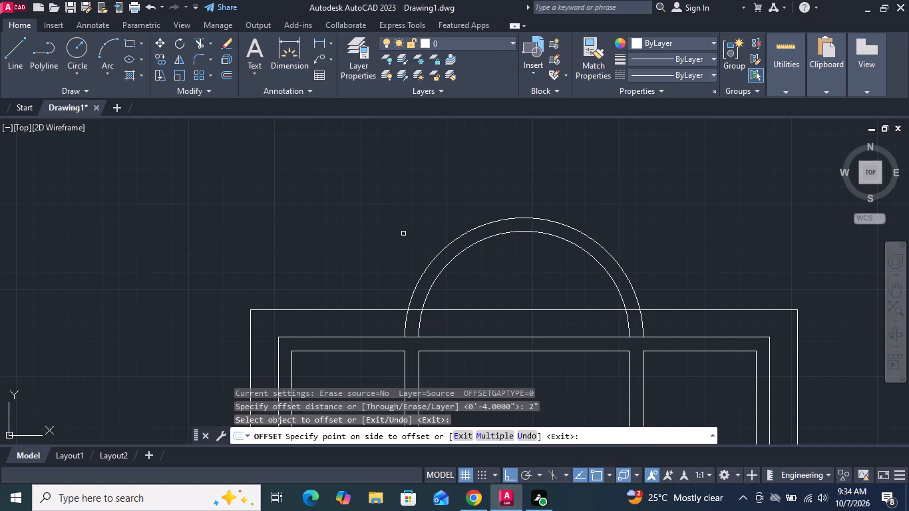
key("Return")
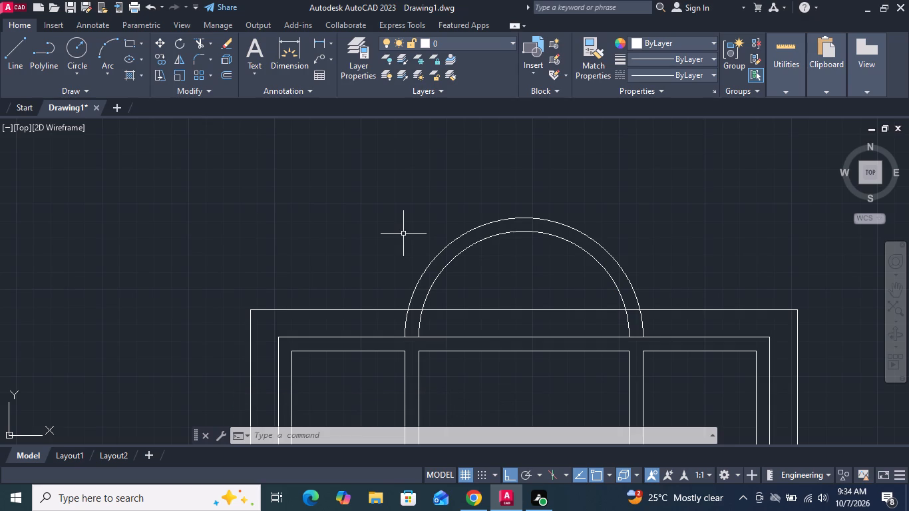
Trim the casing's top edge everywhere inside the outer arch, including the pieces between the two arcs on both sides.
scroll(403, 234, "down", 1)
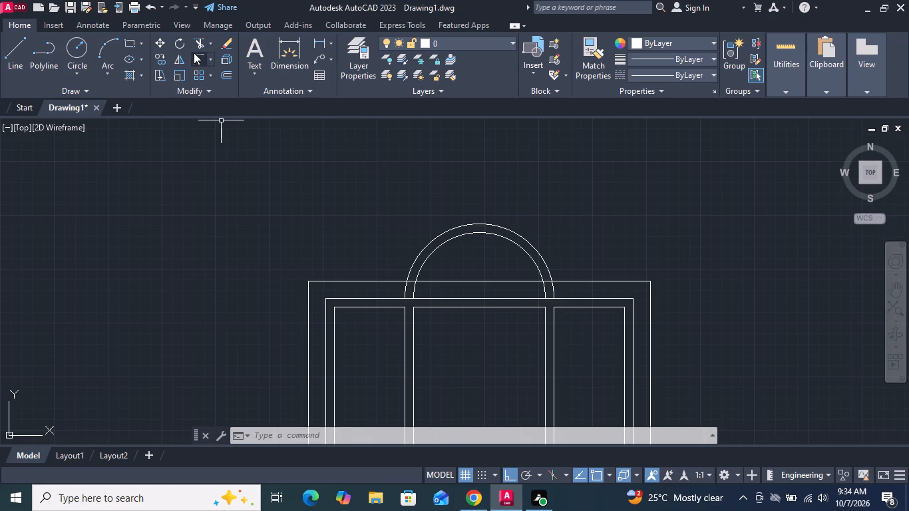
left_click(199, 45)
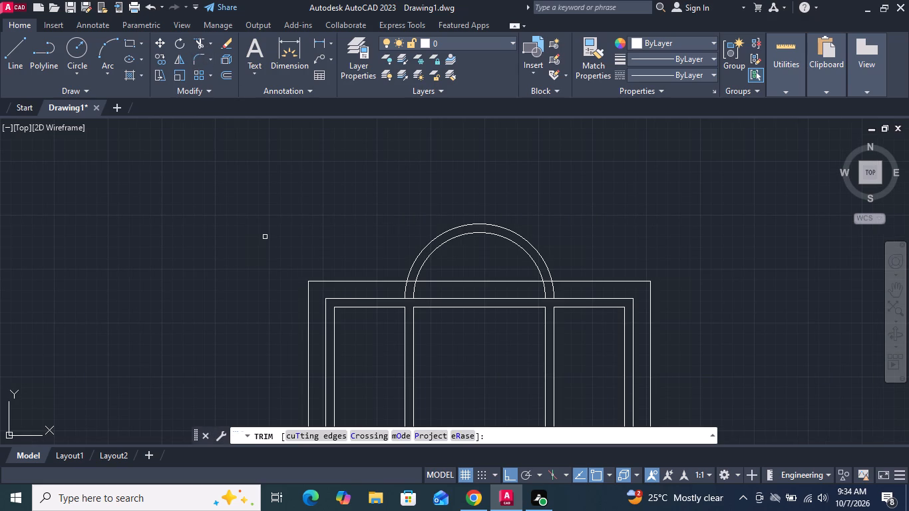
scroll(417, 289, "up", 5)
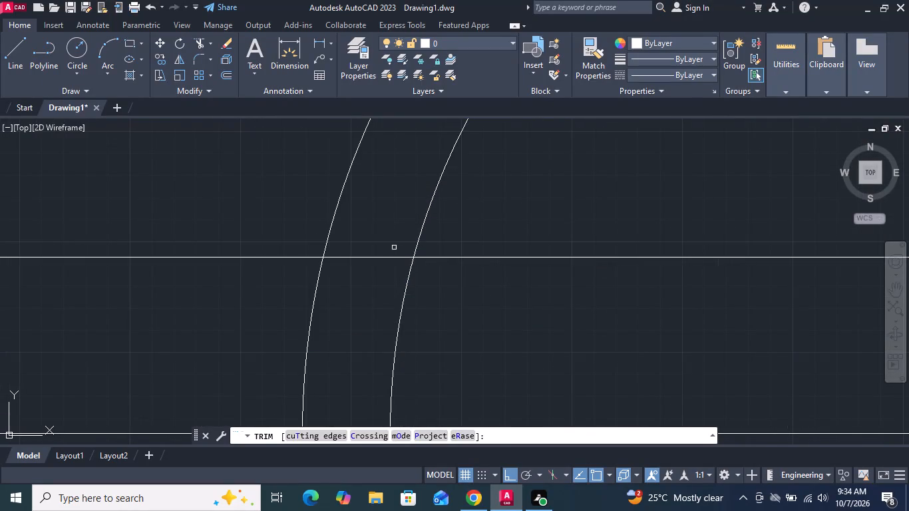
left_click_drag(394, 243, 380, 280)
scroll(380, 280, "down", 3)
left_click_drag(478, 262, 487, 287)
scroll(722, 275, "up", 2)
left_click_drag(705, 260, 711, 296)
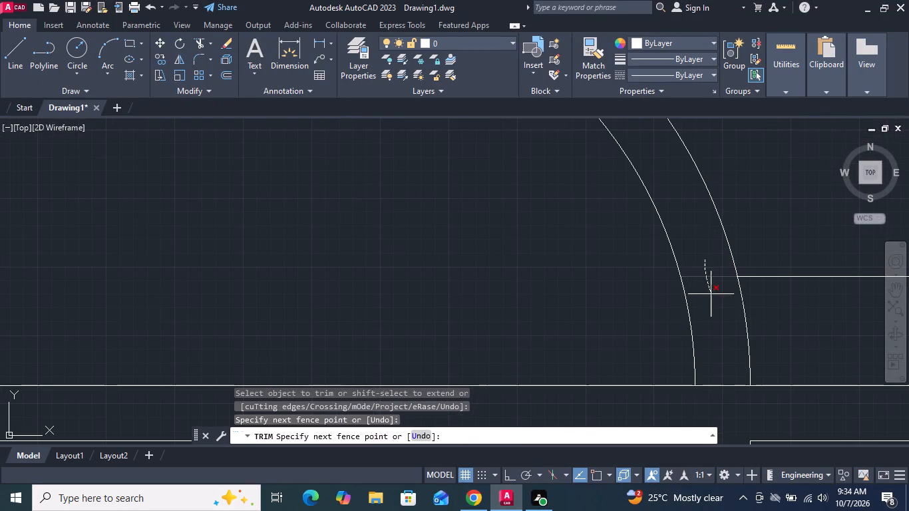
left_click_drag(711, 296, 713, 303)
key("Return")
scroll(496, 280, "down", 3)
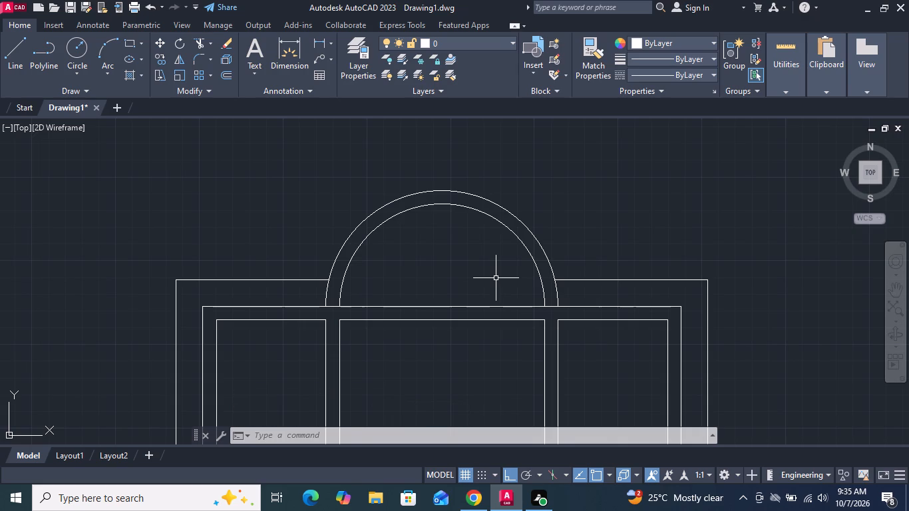
key("Escape")
Trim the outer frame's top edge between the inner and outer arcs at both feet of the arch.
left_click(201, 41)
scroll(327, 305, "up", 2)
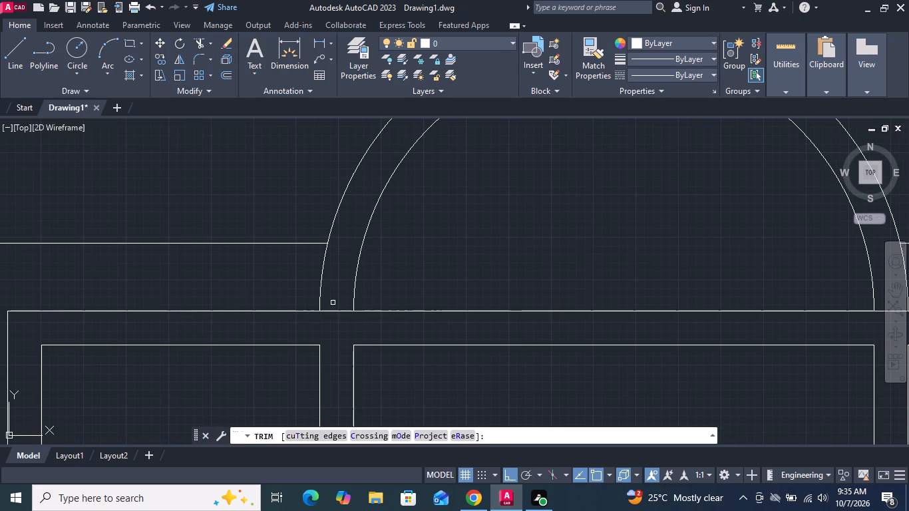
left_click_drag(336, 297, 336, 331)
scroll(336, 331, "down", 2)
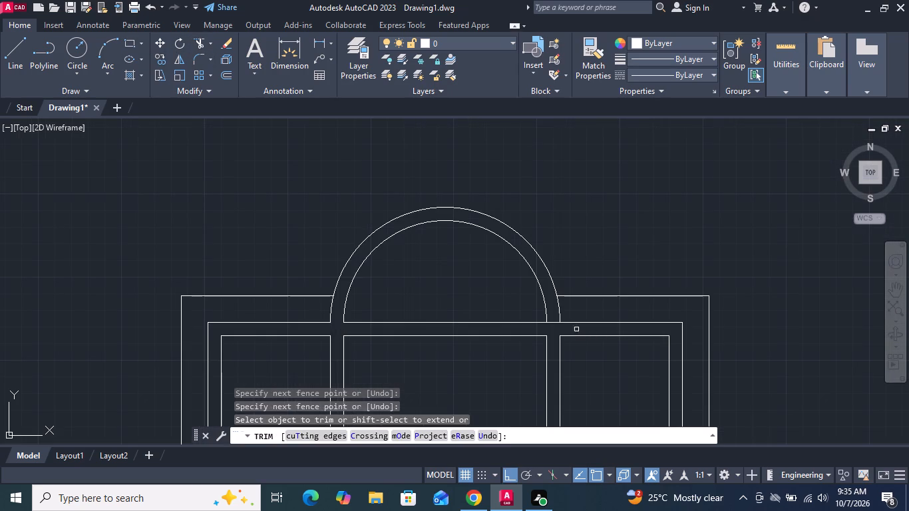
scroll(553, 325, "up", 2)
left_click_drag(554, 303, 559, 337)
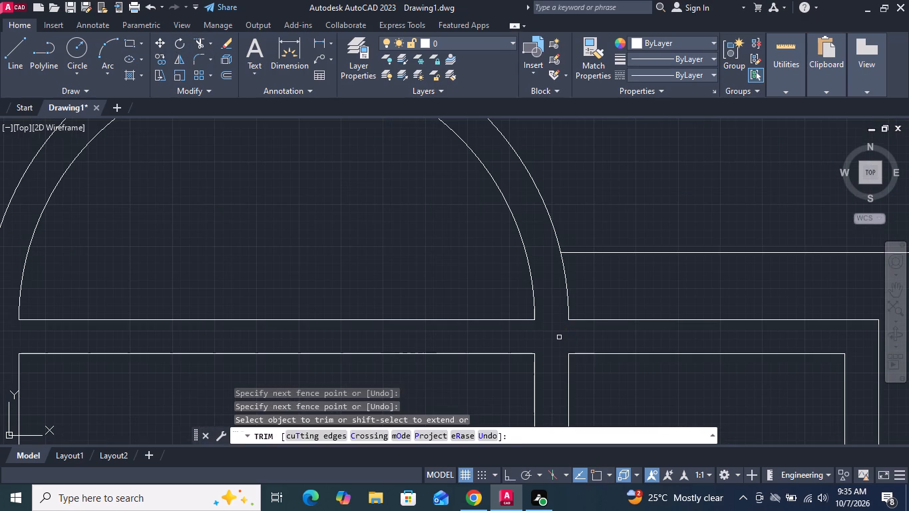
key("Return")
scroll(554, 343, "down", 3)
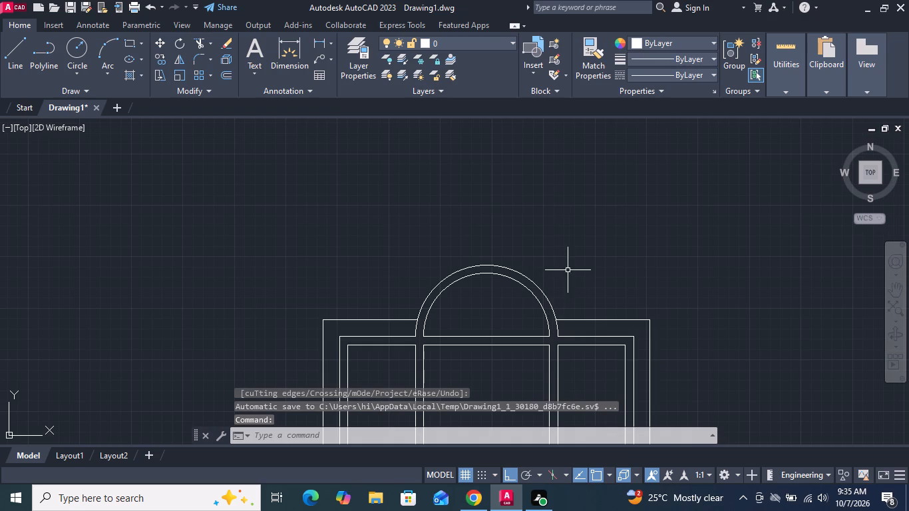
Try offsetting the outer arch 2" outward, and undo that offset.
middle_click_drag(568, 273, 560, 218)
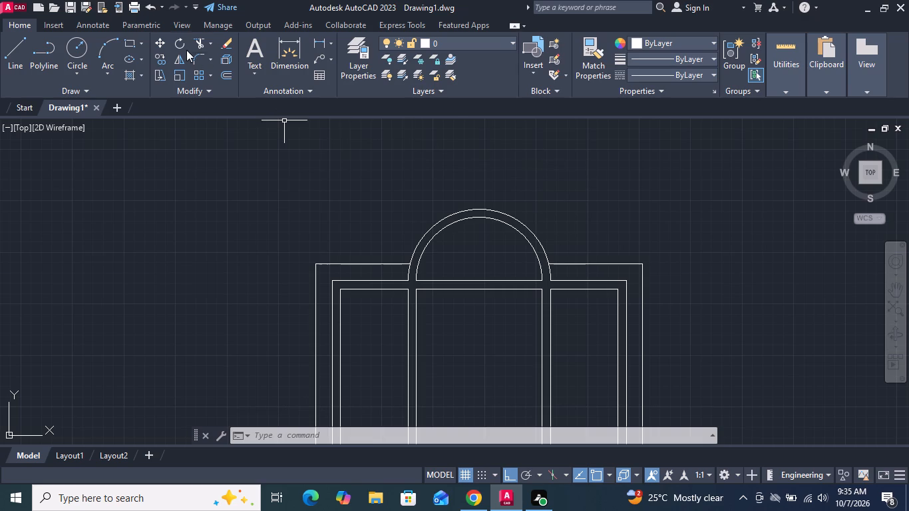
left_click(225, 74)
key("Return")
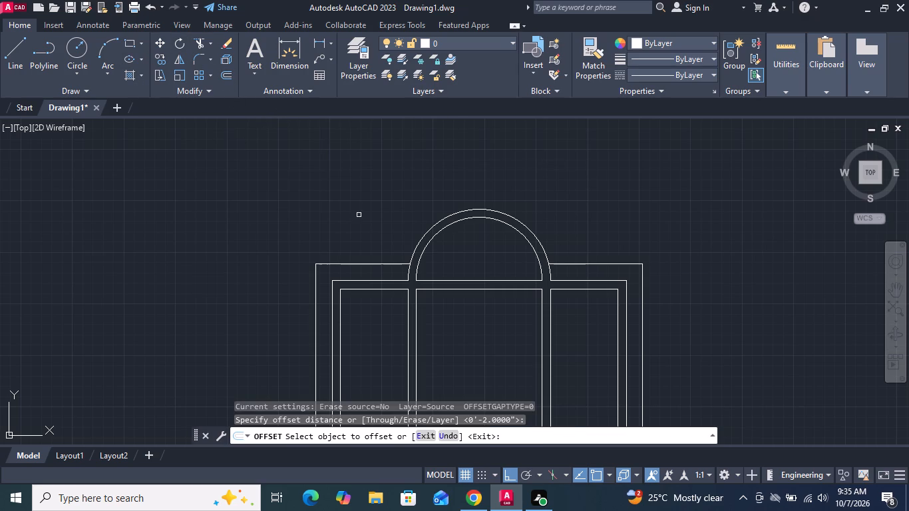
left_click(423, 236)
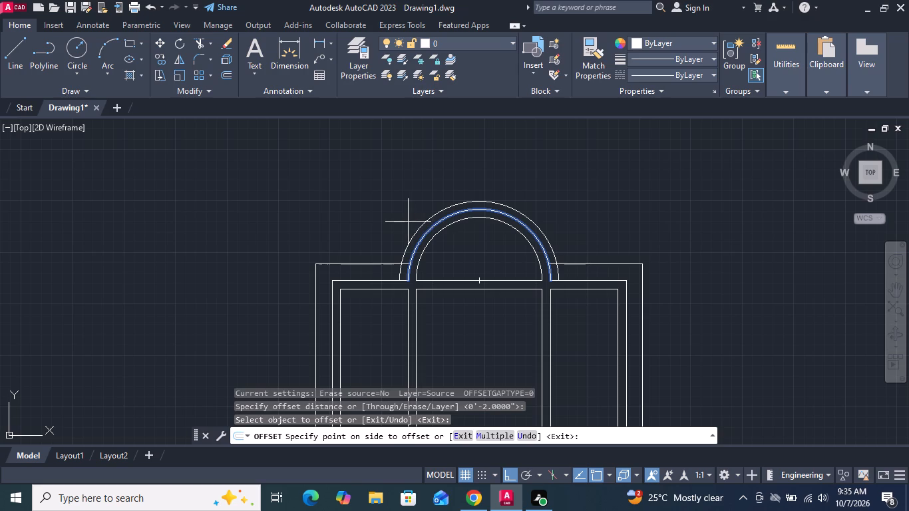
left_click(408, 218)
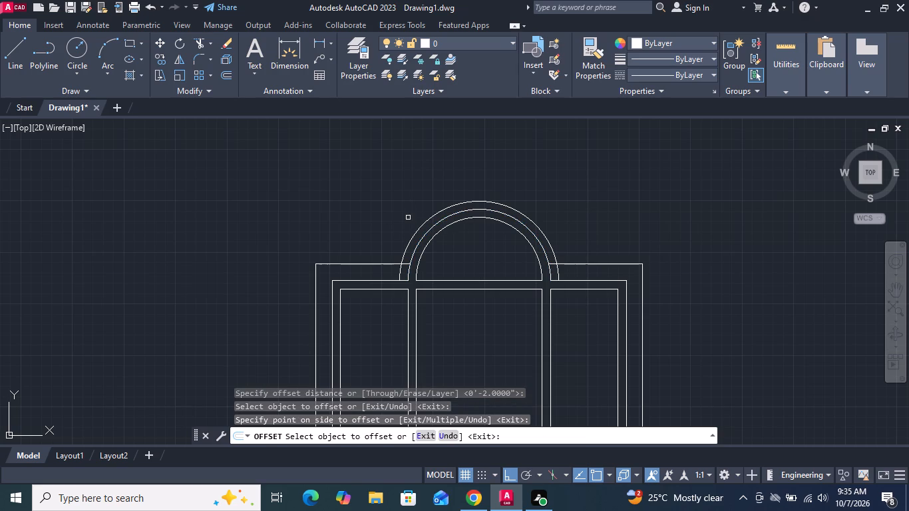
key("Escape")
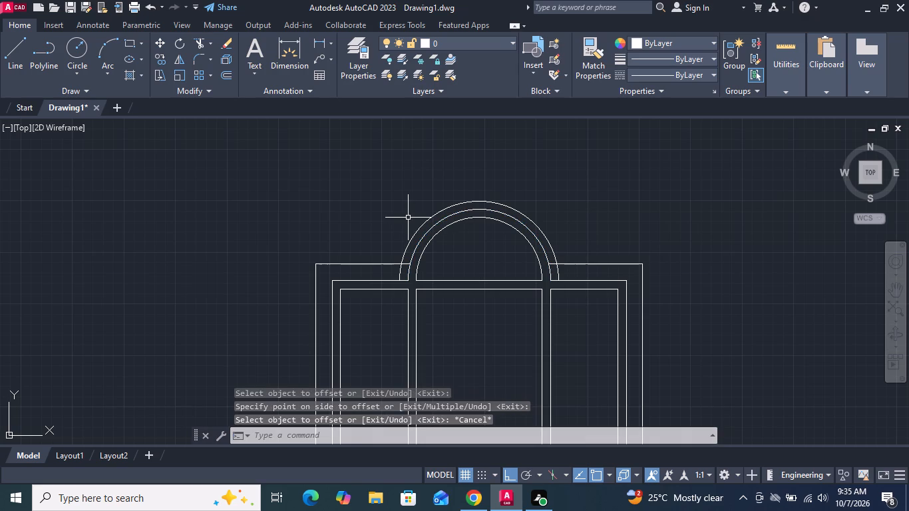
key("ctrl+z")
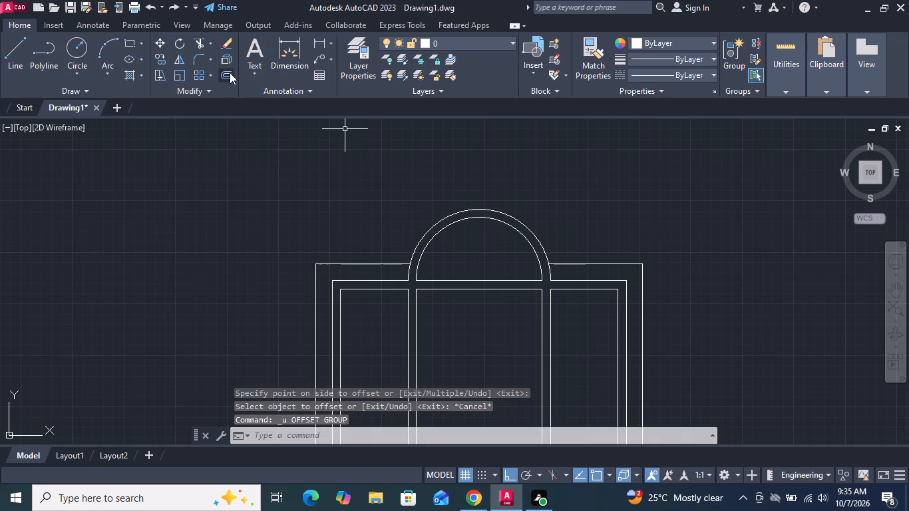
Offset the outer arch 4" outward to form the arched part of the head trim.
left_click(228, 71)
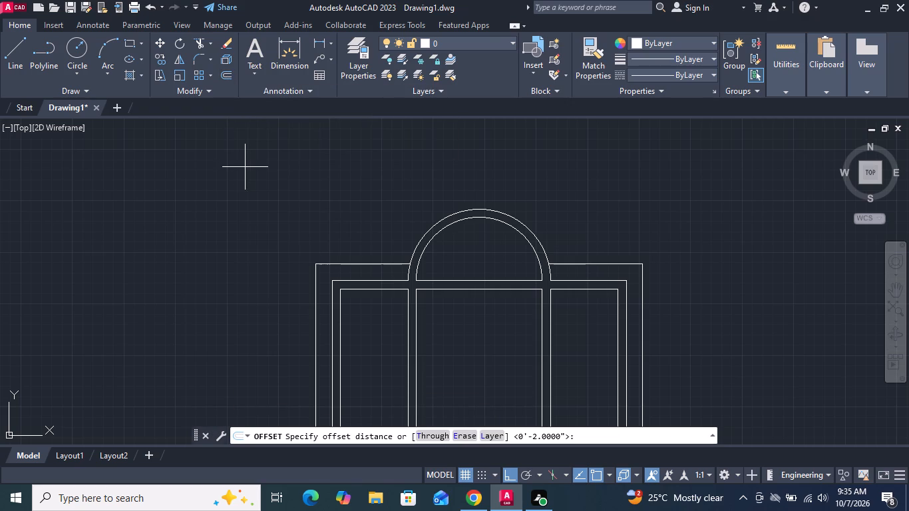
key("4")
key("shift+quotedbl")
key("Return")
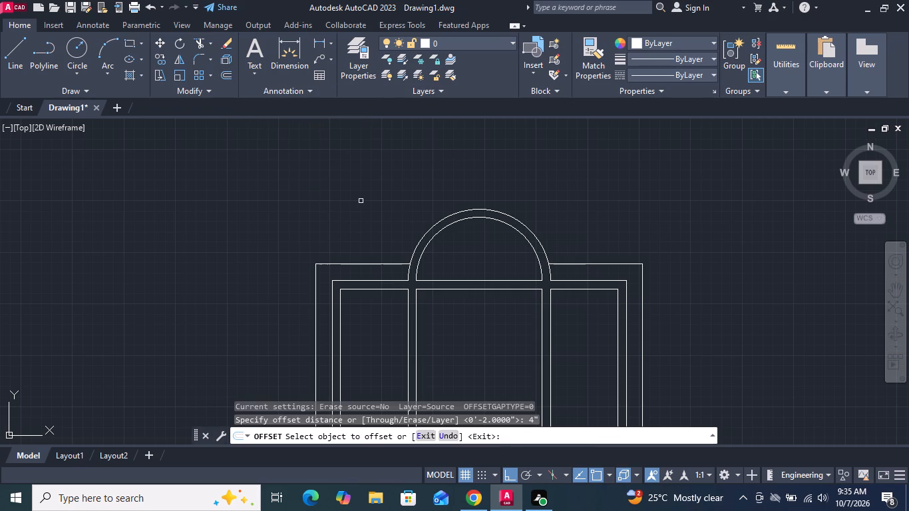
left_click(428, 230)
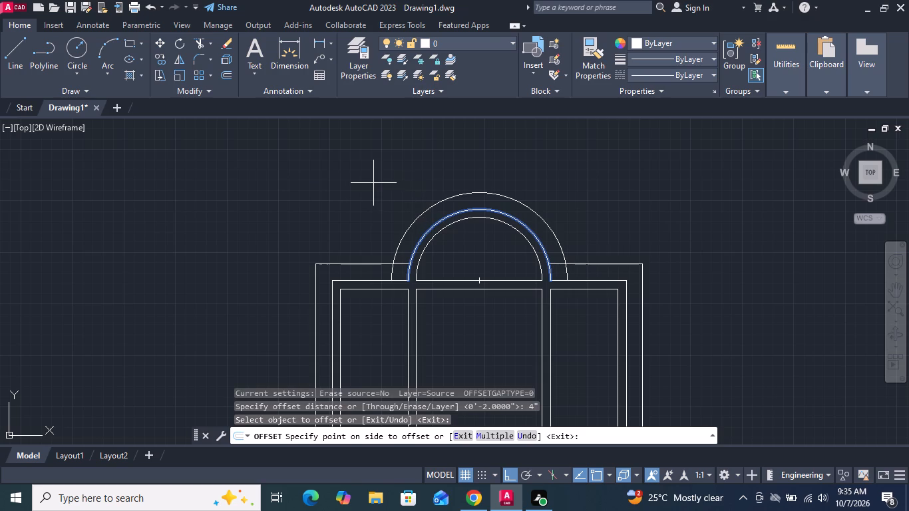
left_click(373, 182)
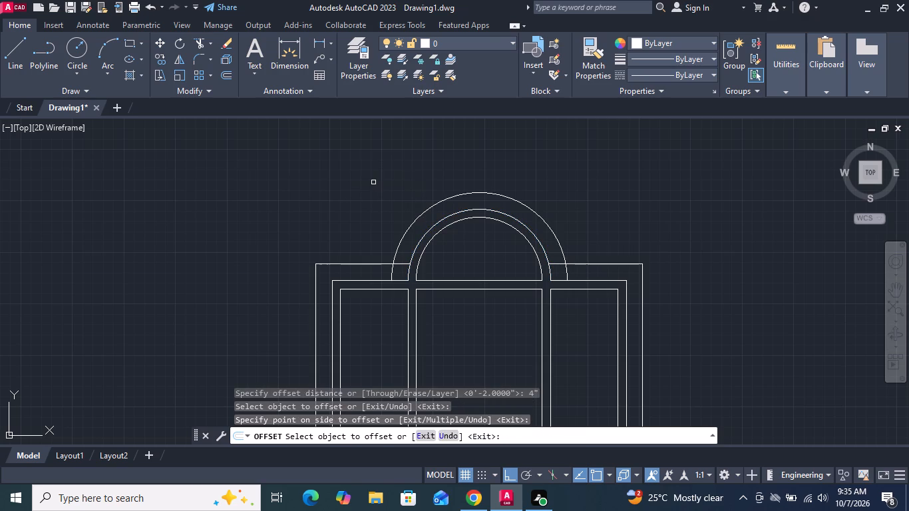
key("Return")
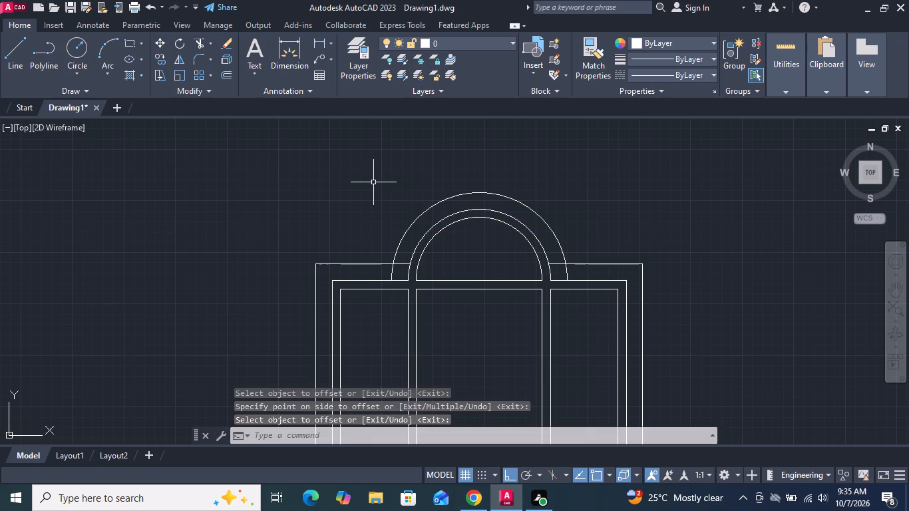
Offset the casing outlines on both sides of the arch 4" outward.
left_click(228, 77)
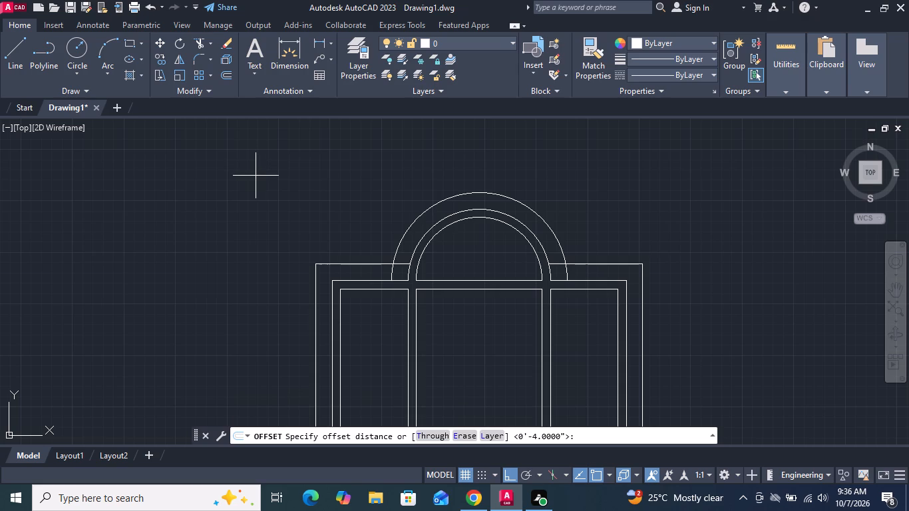
key("Return")
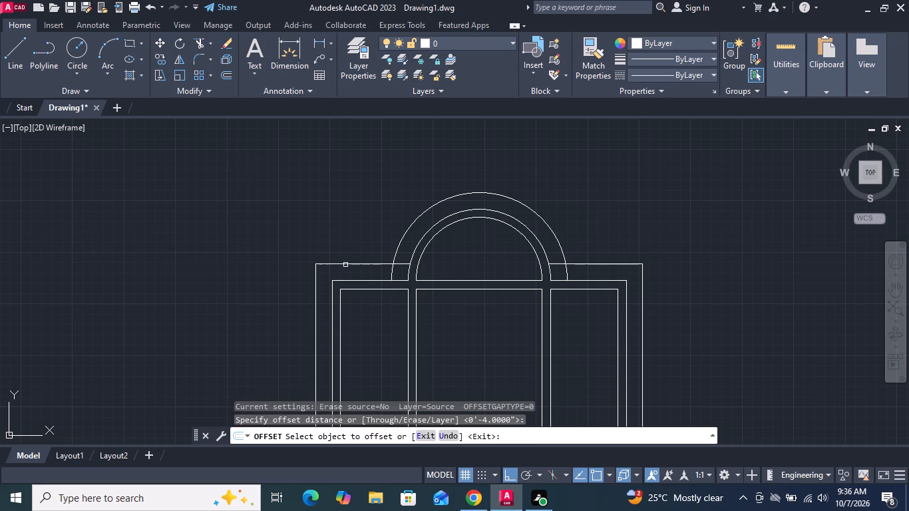
left_click(345, 263)
left_click(335, 230)
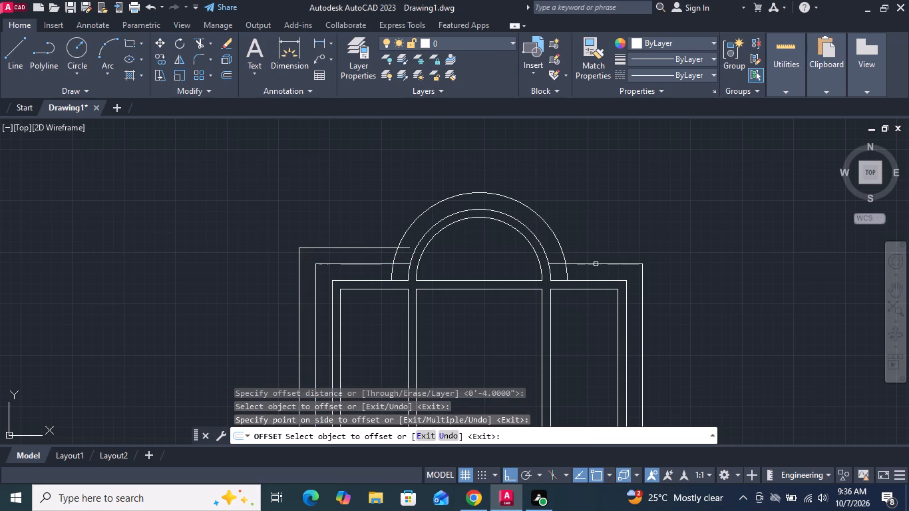
left_click(597, 265)
left_click(597, 228)
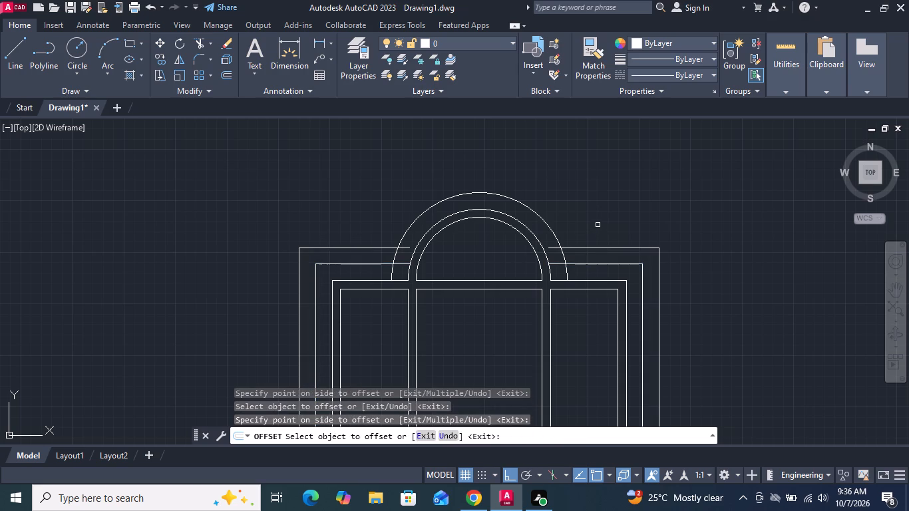
key("Return")
With Ortho off, draw diagonal miter lines joining the casing's top corners to the new outline's corners on both sides.
left_click(10, 47)
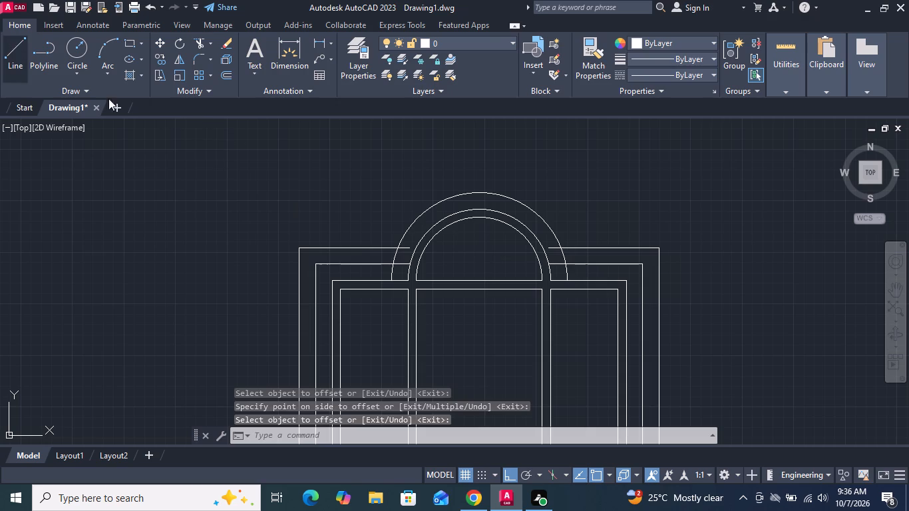
left_click(319, 265)
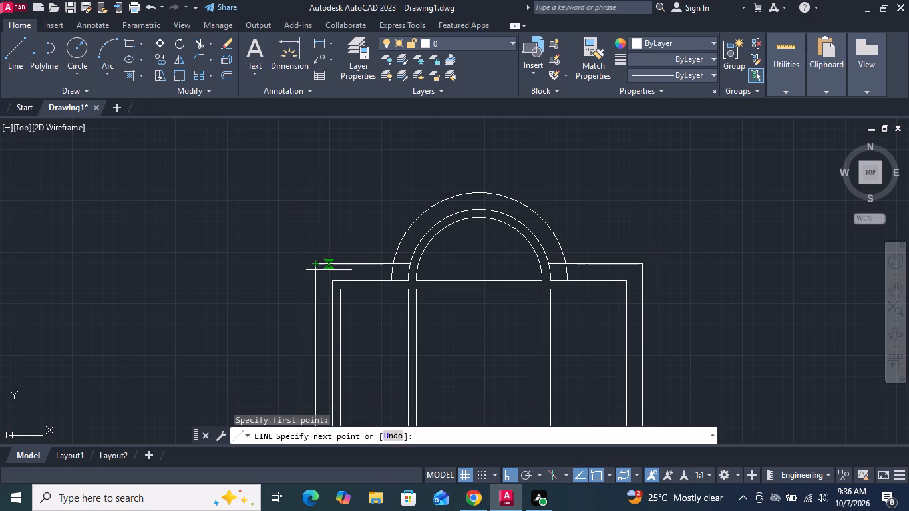
left_click_drag(512, 474, 496, 456)
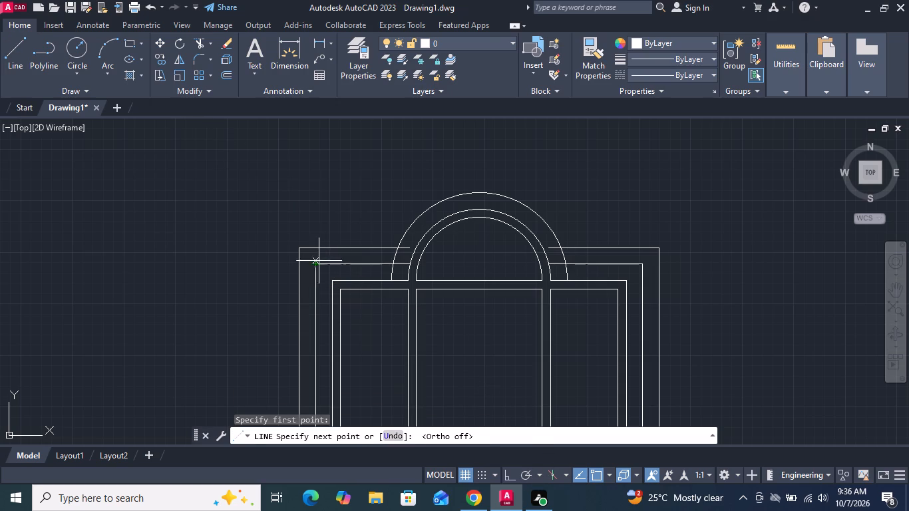
left_click(297, 248)
key("Return")
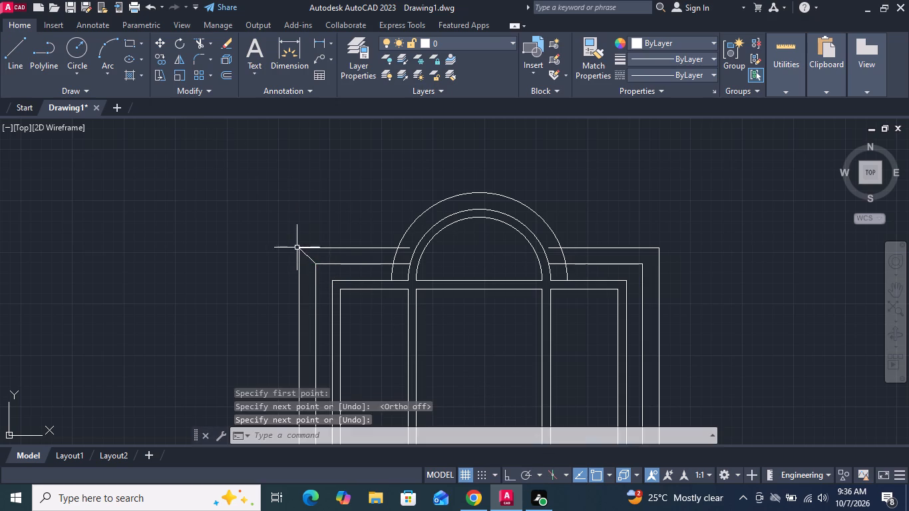
key("Return")
left_click(640, 265)
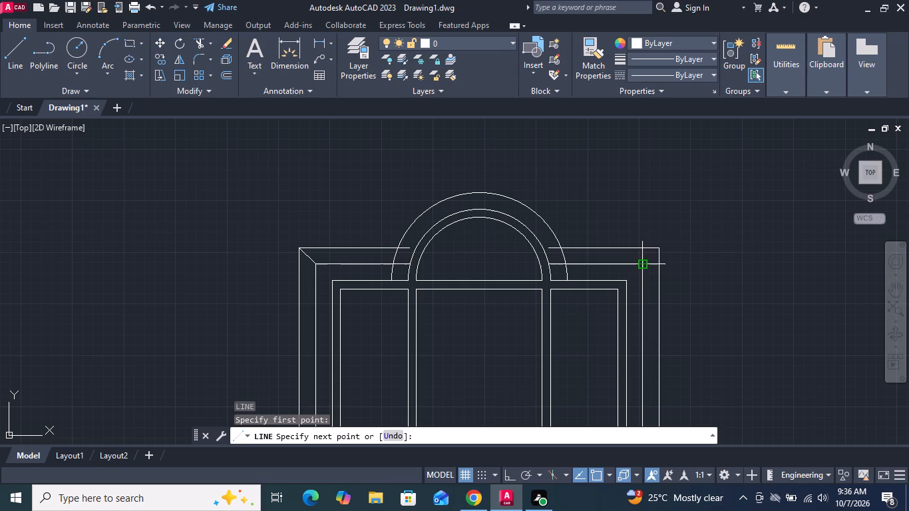
left_click(657, 249)
key("Return")
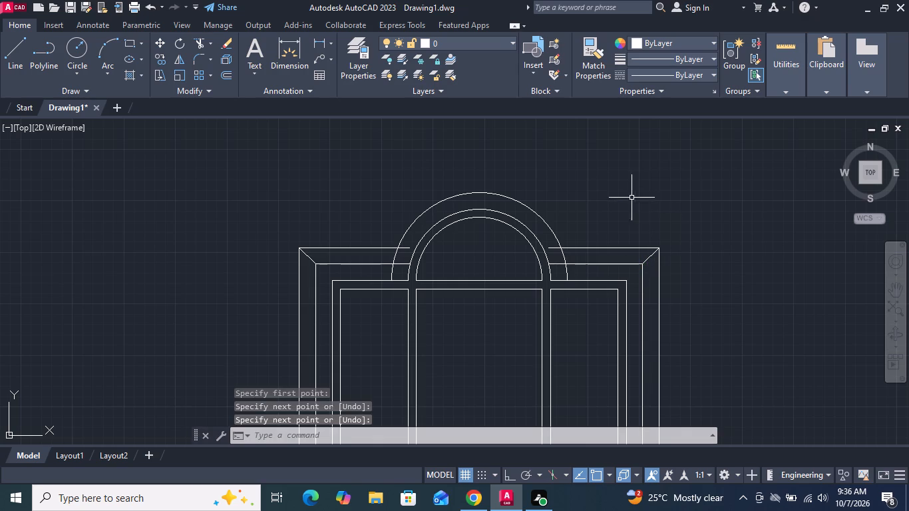
Trim away the new outline's vertical sides below the miter lines on both sides of the window.
left_click(194, 41)
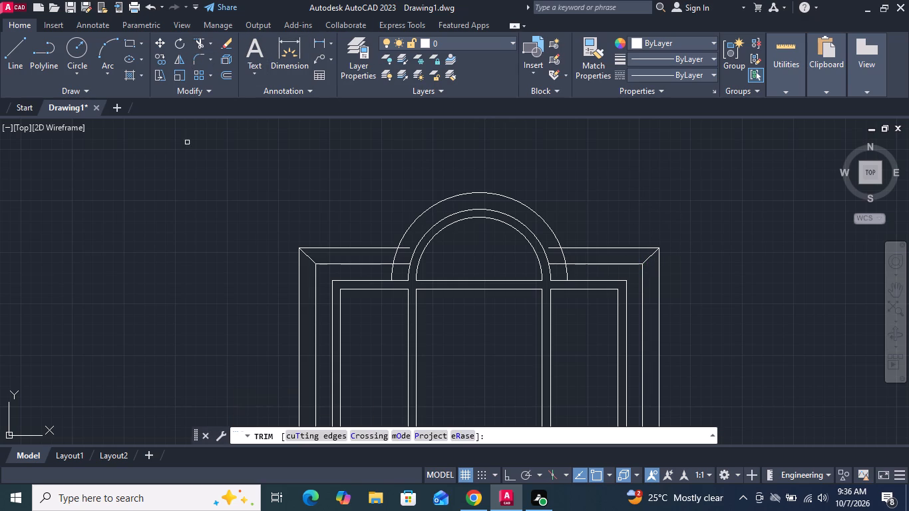
left_click_drag(301, 283, 283, 283)
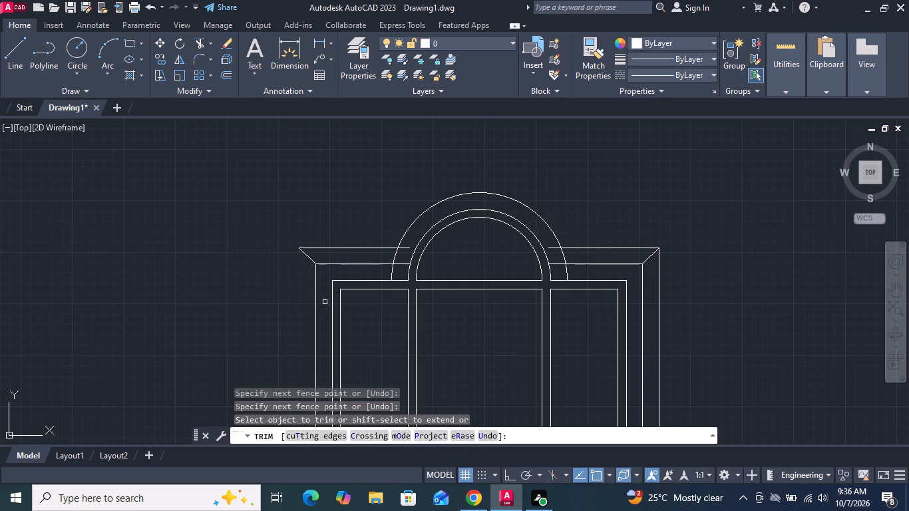
left_click_drag(654, 303, 667, 298)
Trim the head trim's top edge inside the outermost arch, and the arch's ends below that edge, on both sides.
scroll(678, 187, "down", 3)
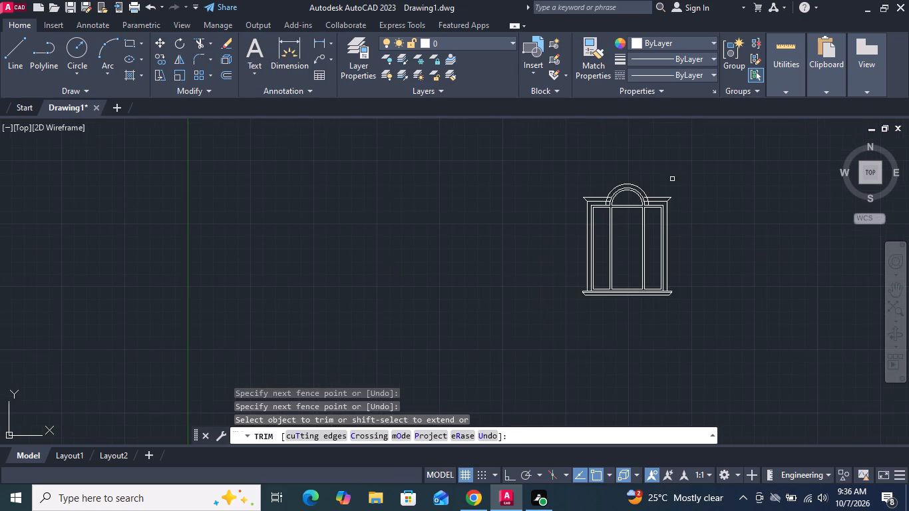
scroll(676, 290, "up", 3)
scroll(646, 355, "down", 2)
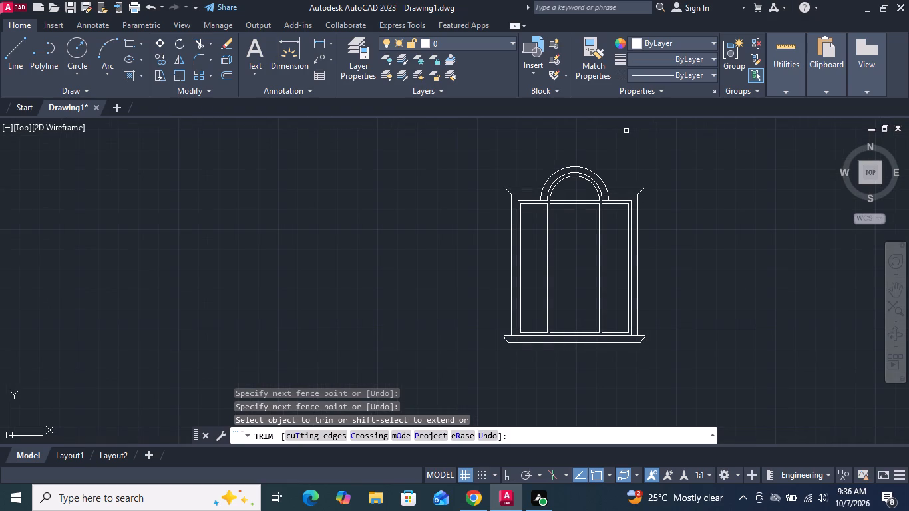
scroll(614, 178, "up", 2)
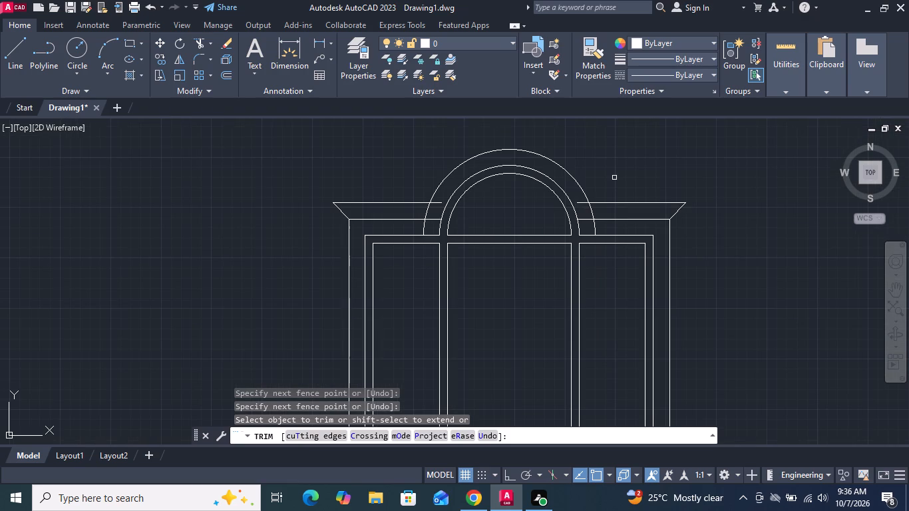
scroll(614, 178, "up", 1)
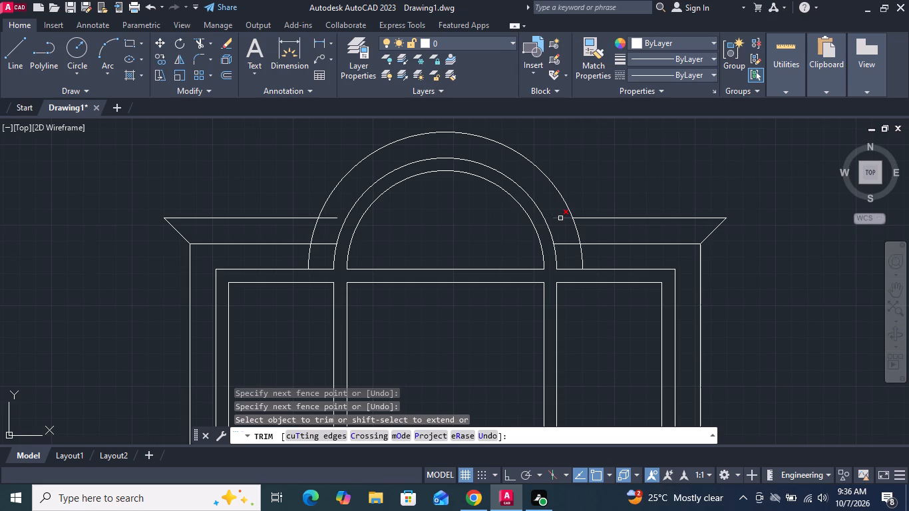
left_click(560, 218)
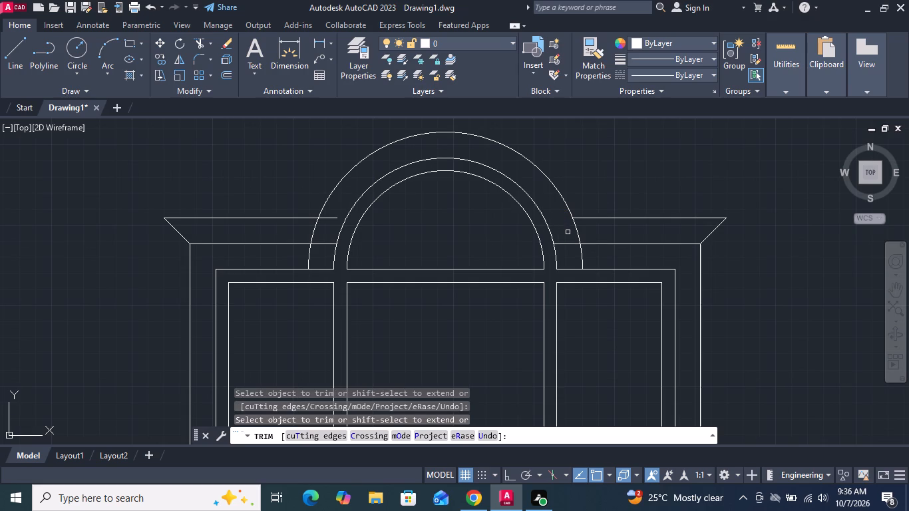
left_click(580, 234)
left_click(581, 259)
left_click(329, 218)
left_click(313, 228)
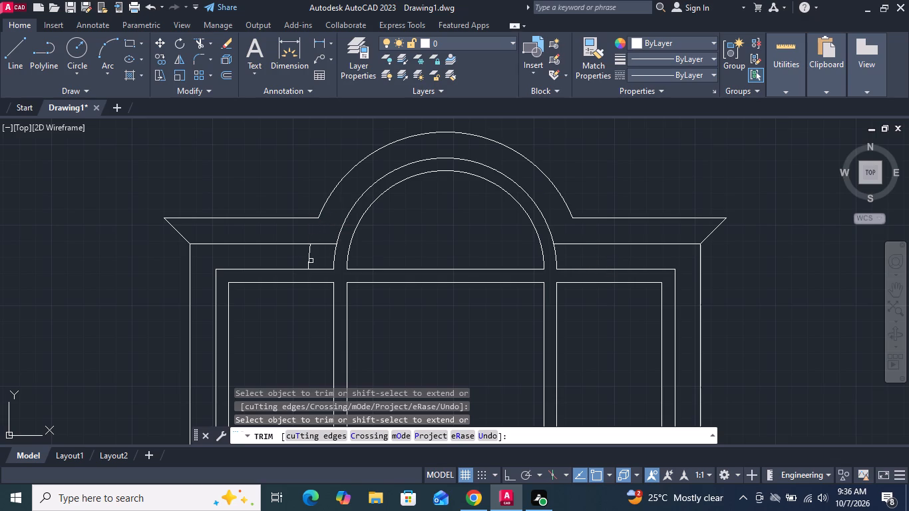
left_click(307, 257)
key("Return")
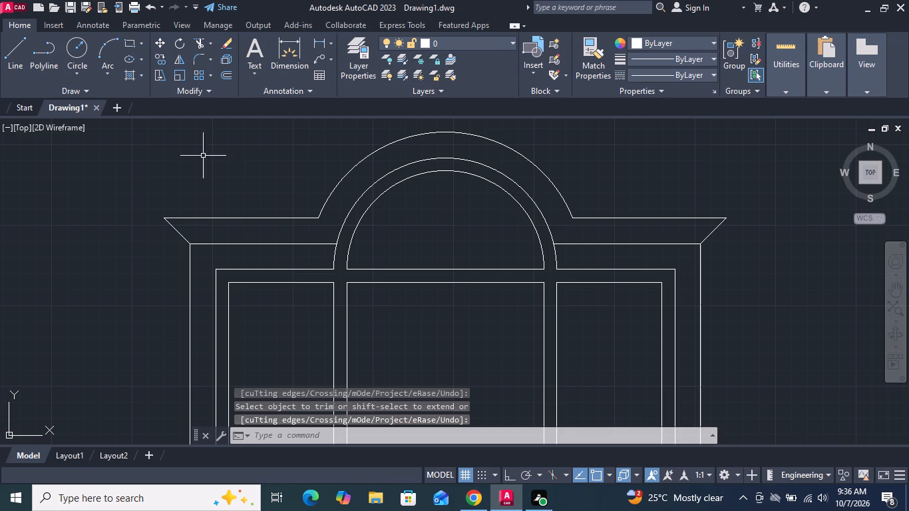
Draw diagonal lines from both ends of the outermost arch to where the casing's top edge meets the middle arch.
left_click(17, 51)
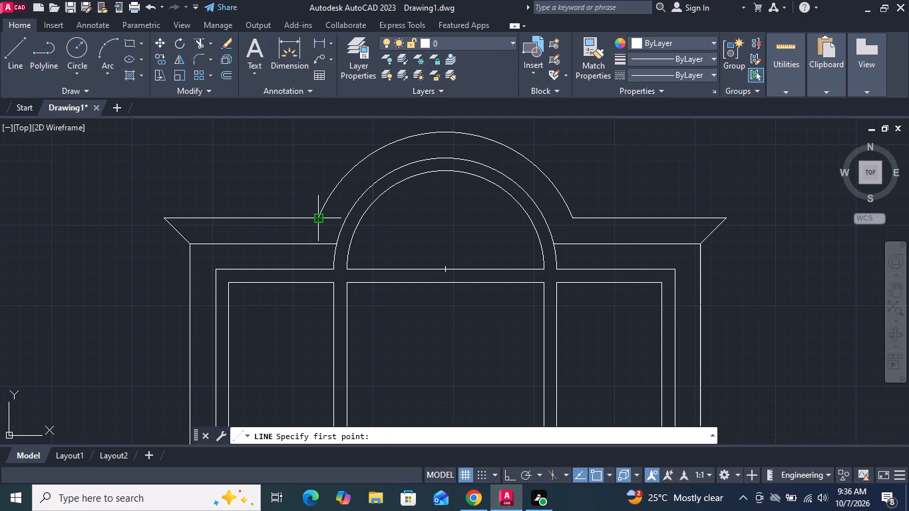
left_click(318, 216)
left_click(335, 244)
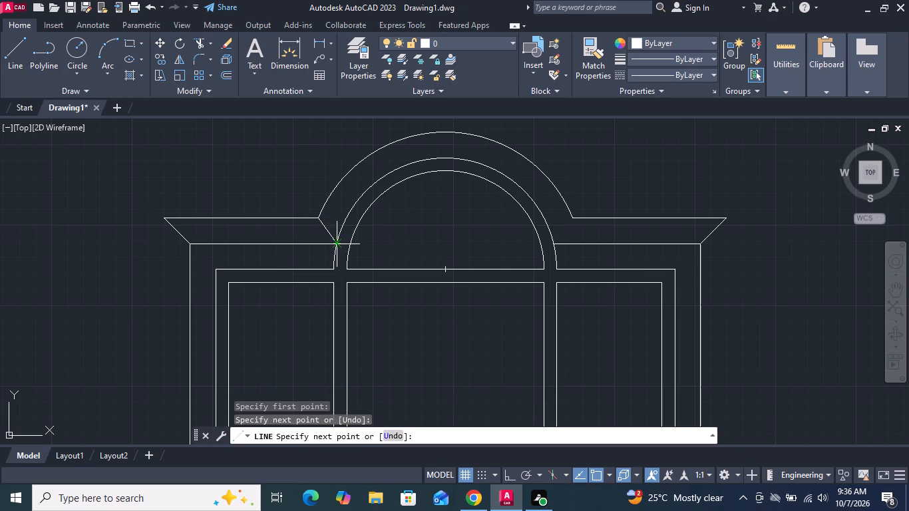
key("Return")
key("Return")
left_click(555, 244)
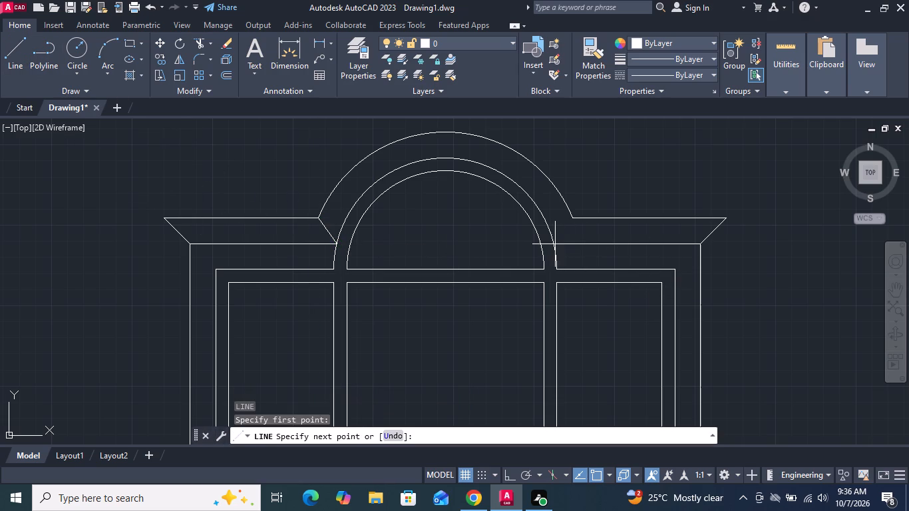
left_click(572, 218)
key("Return")
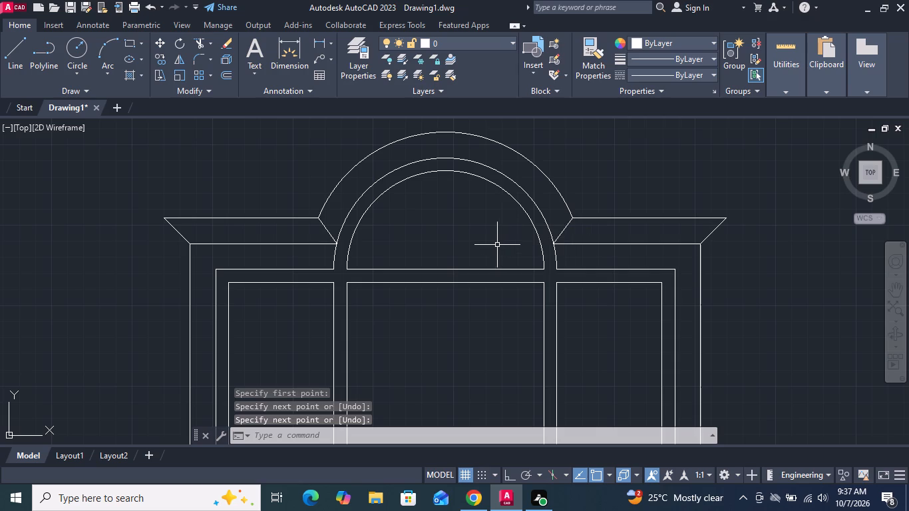
Join the head trim's two top edges and the outermost arch into one polyline.
left_click_drag(303, 222, 296, 214)
left_click(287, 204)
left_click_drag(349, 195, 343, 190)
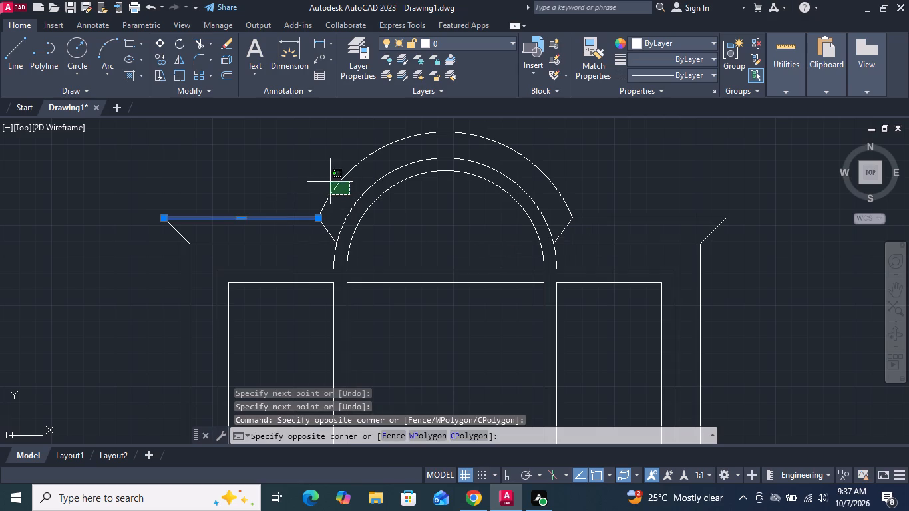
left_click(324, 178)
left_click(624, 228)
left_click(598, 200)
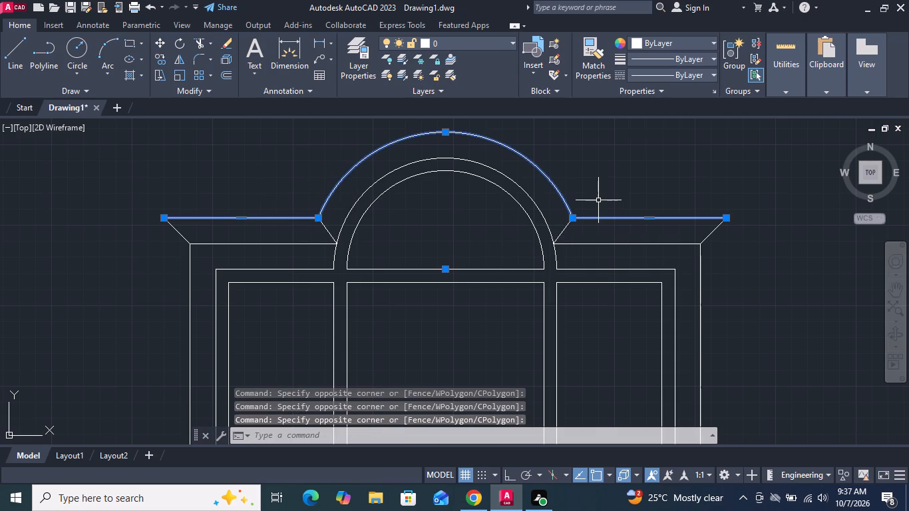
key("j")
key("Return")
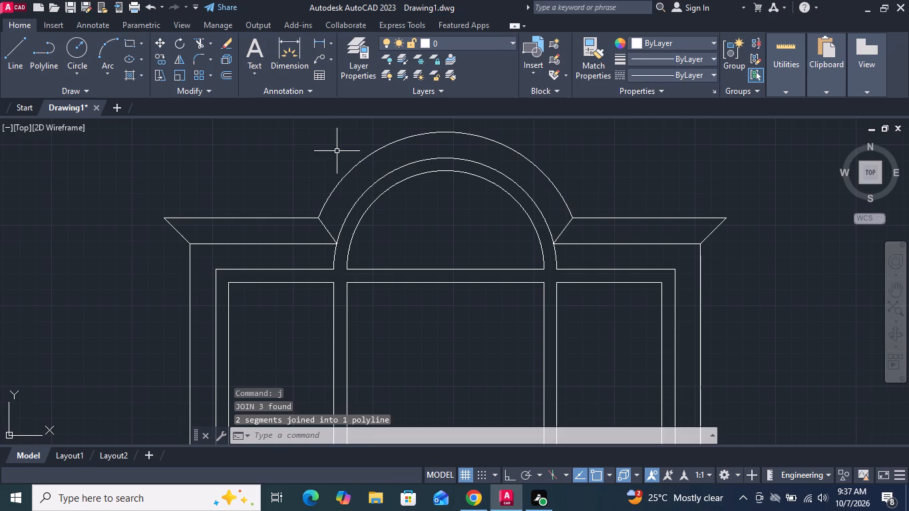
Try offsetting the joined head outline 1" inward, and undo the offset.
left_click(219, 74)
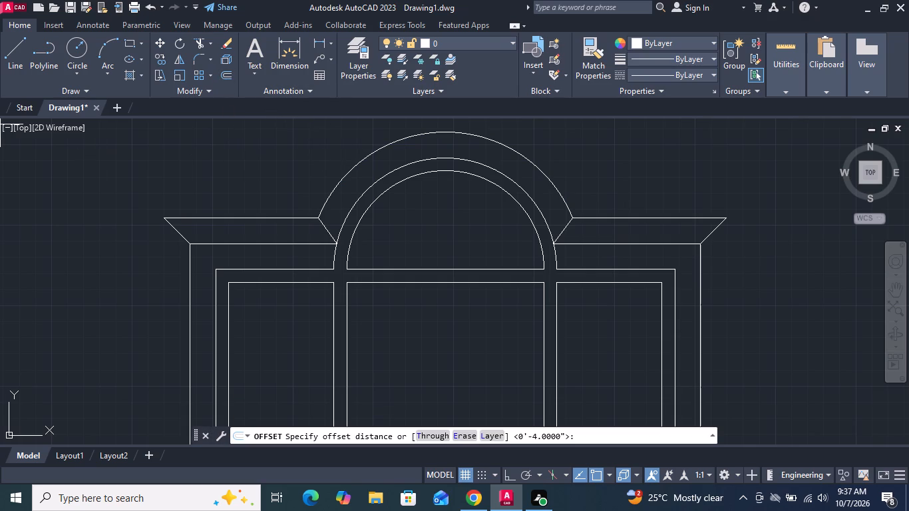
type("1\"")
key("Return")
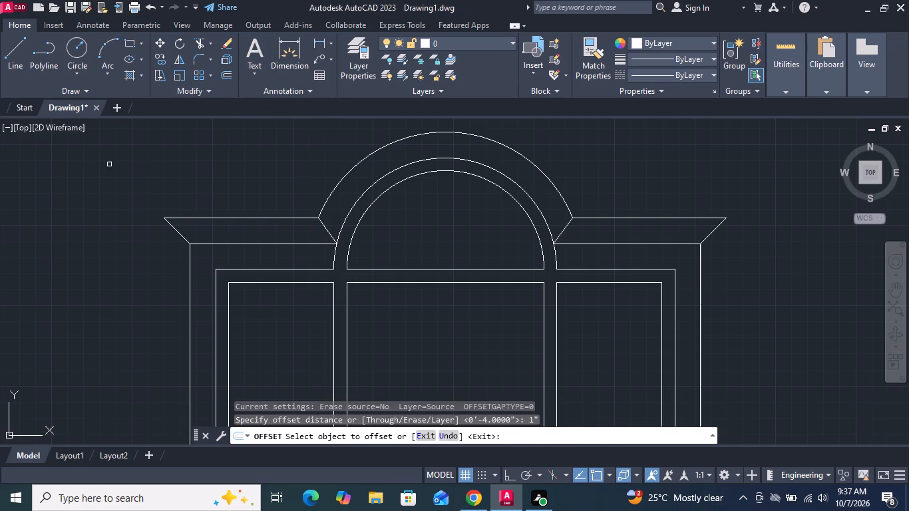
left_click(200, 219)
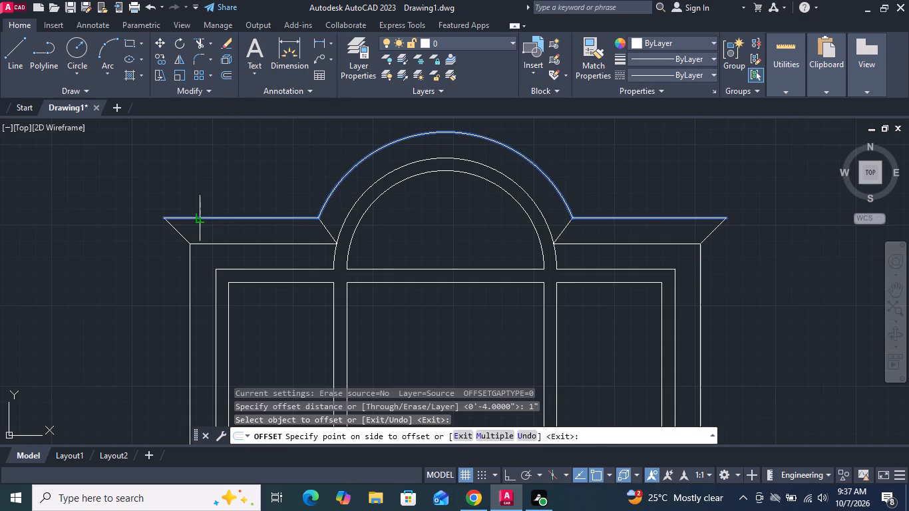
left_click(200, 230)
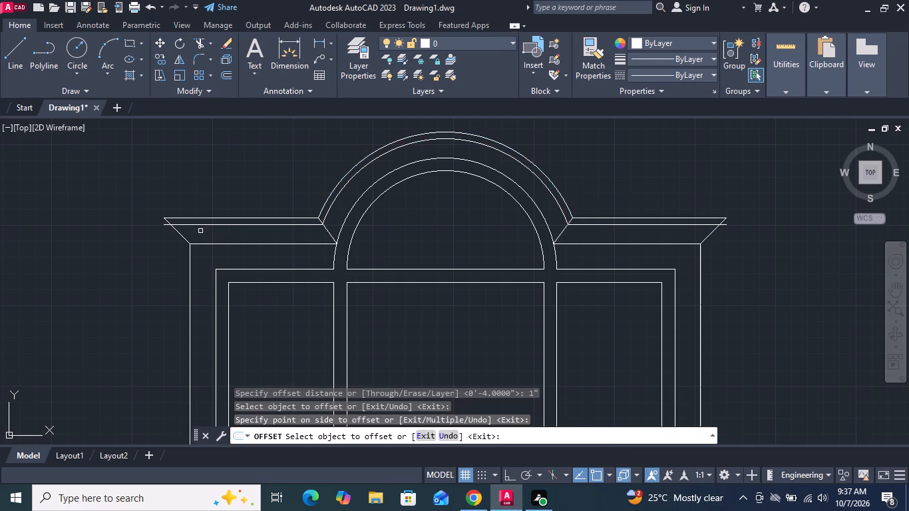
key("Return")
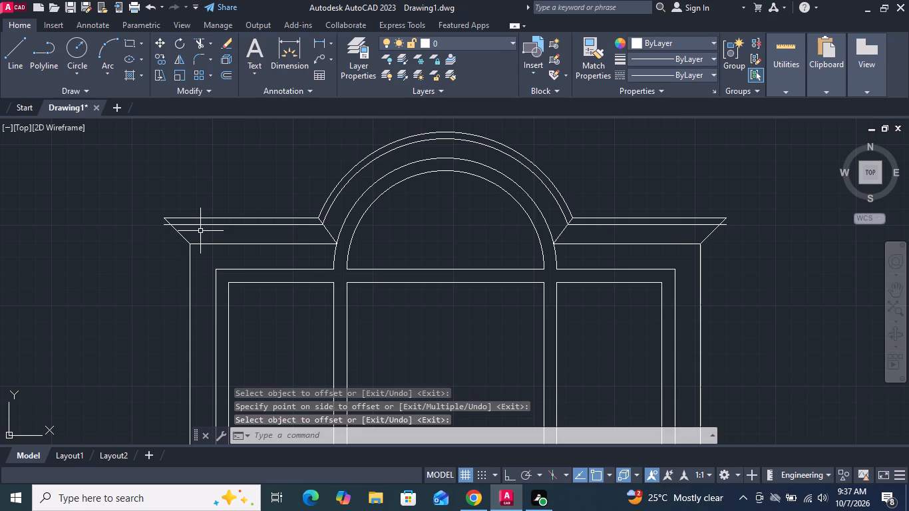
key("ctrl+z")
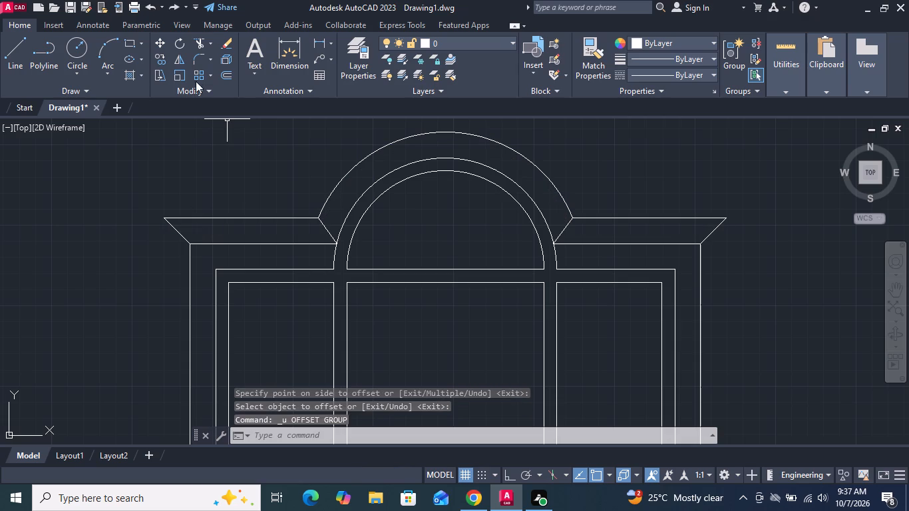
Offset the joined head outline 1/2" inward.
left_click(225, 75)
key("1")
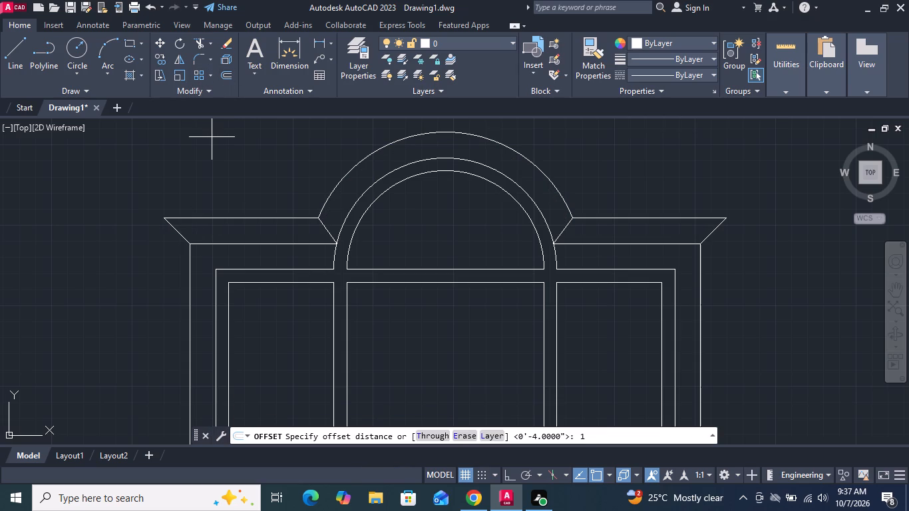
key("slash")
key("2")
key("shift+quotedbl")
key("Return")
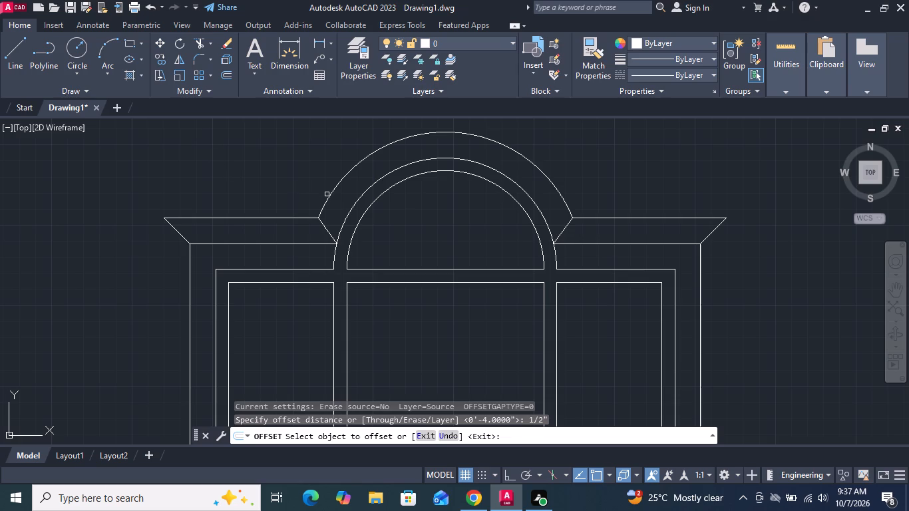
left_click(329, 198)
left_click(334, 210)
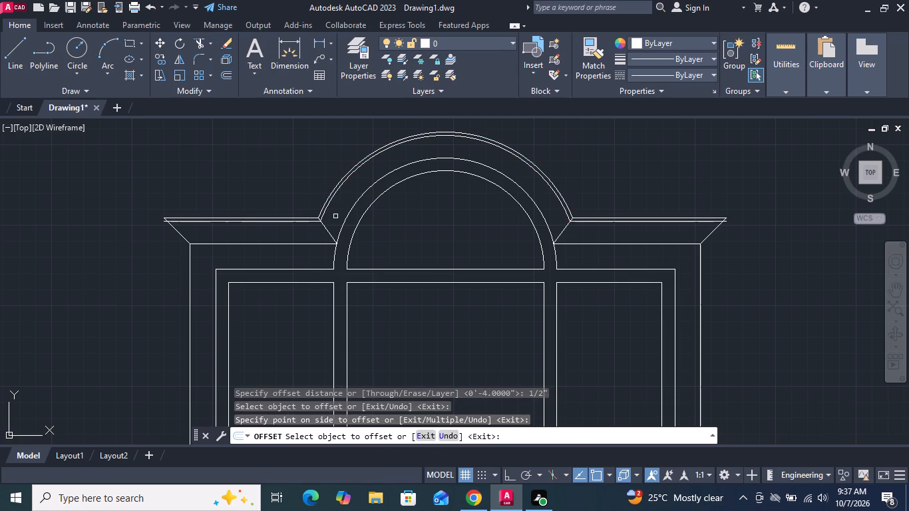
key("Return")
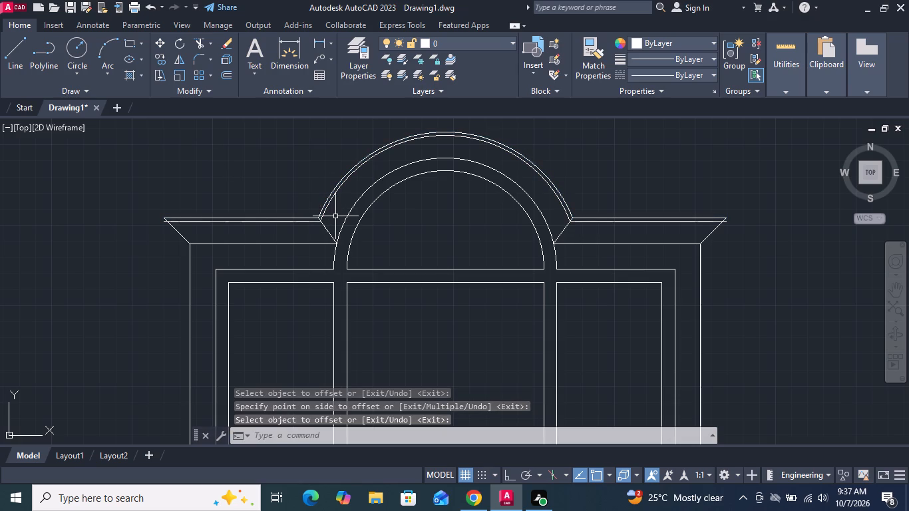
Trim the new inner outline's ends that extend past the outer miter lines on both sides of the head trim.
left_click(194, 41)
scroll(161, 222, "up", 2)
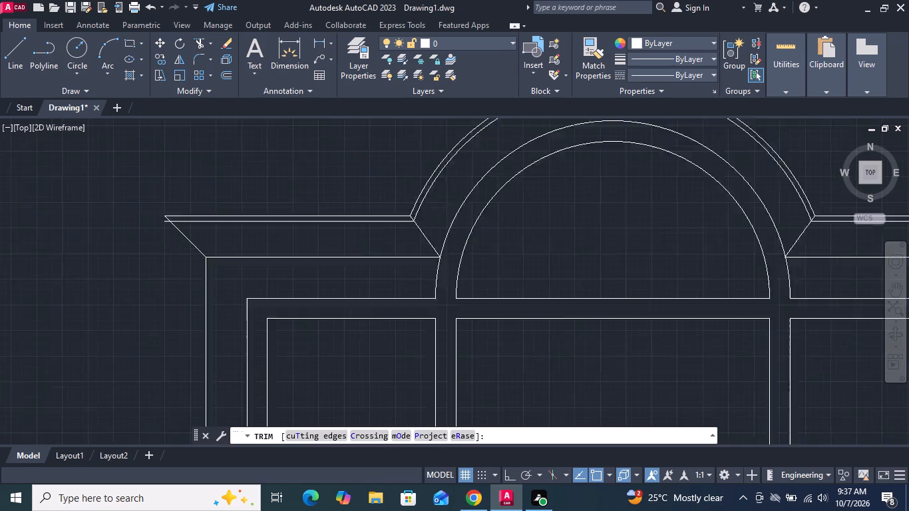
scroll(161, 222, "up", 1)
left_click(169, 222)
scroll(136, 236, "down", 4)
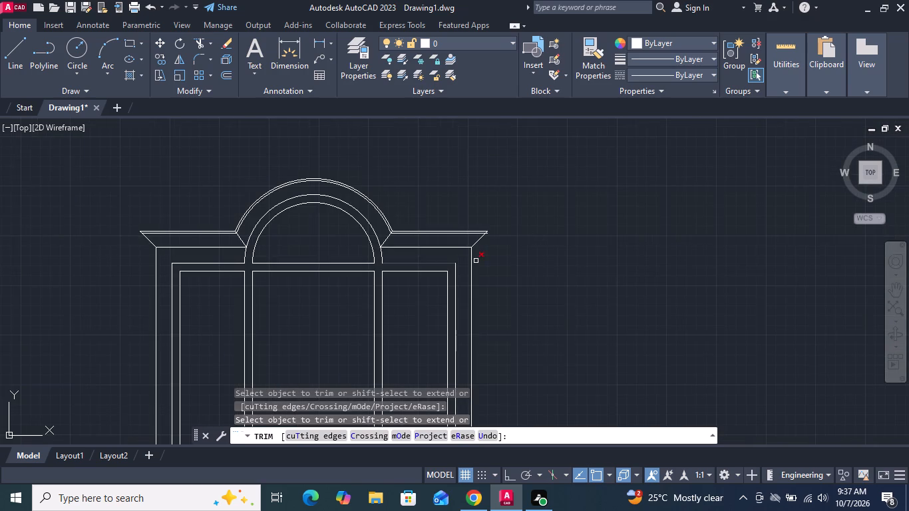
scroll(482, 254, "up", 3)
left_click(497, 174)
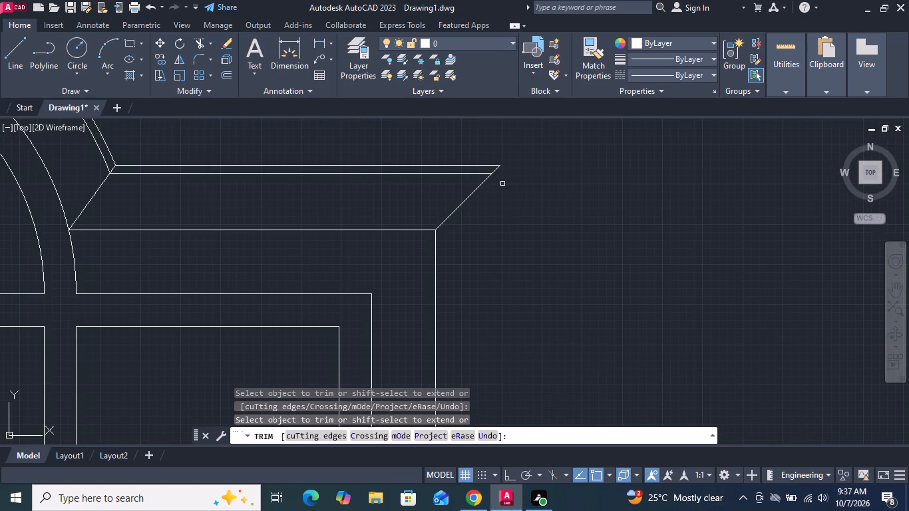
Trim the diagonal line segments between the two head outlines at both ends of the arch.
scroll(530, 231, "down", 1)
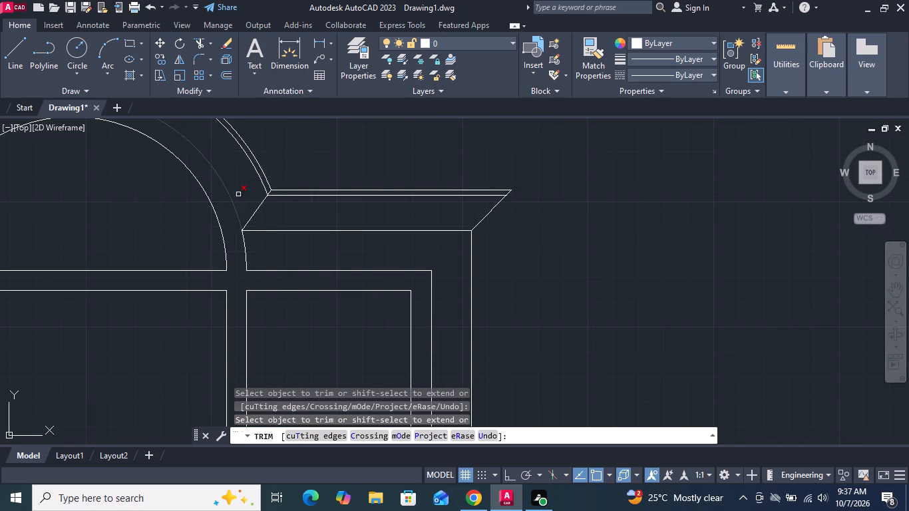
scroll(264, 187, "up", 5)
left_click(281, 226)
left_click(265, 222)
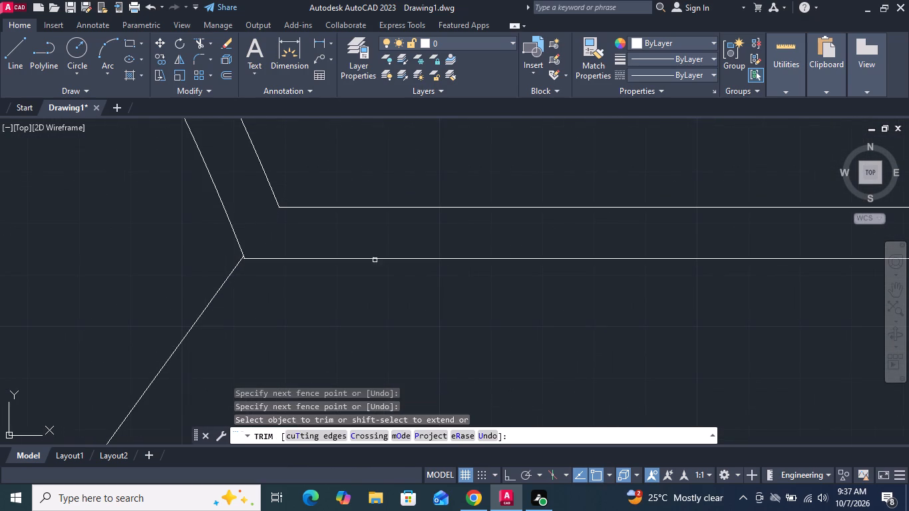
scroll(379, 261, "down", 6)
scroll(142, 261, "up", 4)
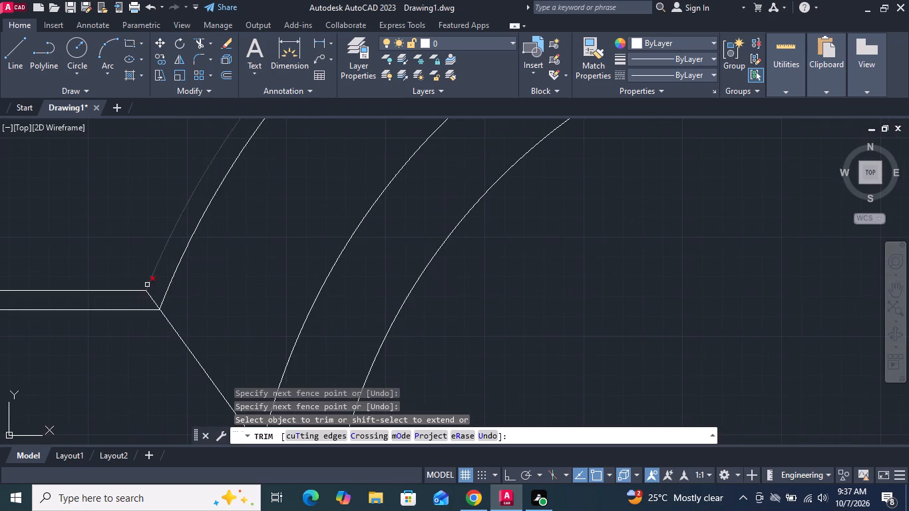
scroll(147, 285, "up", 3)
left_click_drag(159, 306, 141, 335)
scroll(179, 330, "down", 3)
scroll(254, 303, "down", 2)
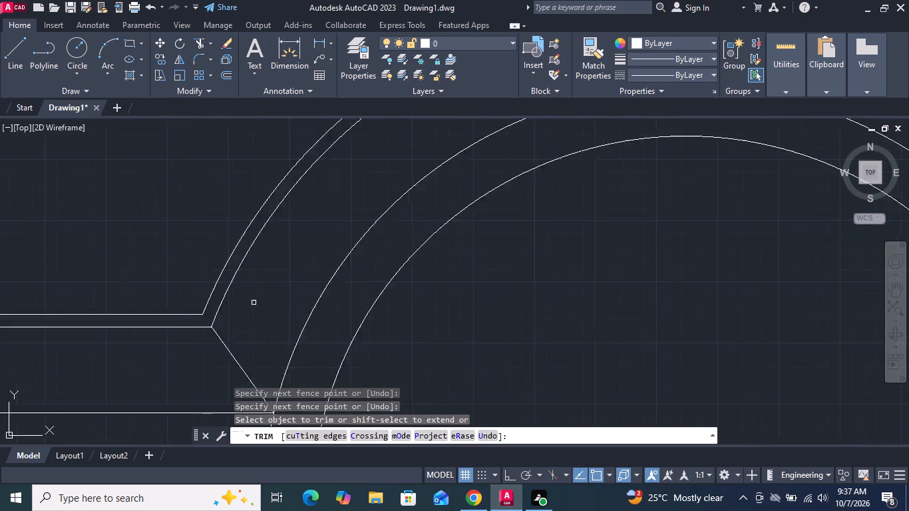
scroll(254, 303, "down", 2)
key("Return")
scroll(369, 220, "down", 2)
middle_click_drag(451, 224, 458, 206)
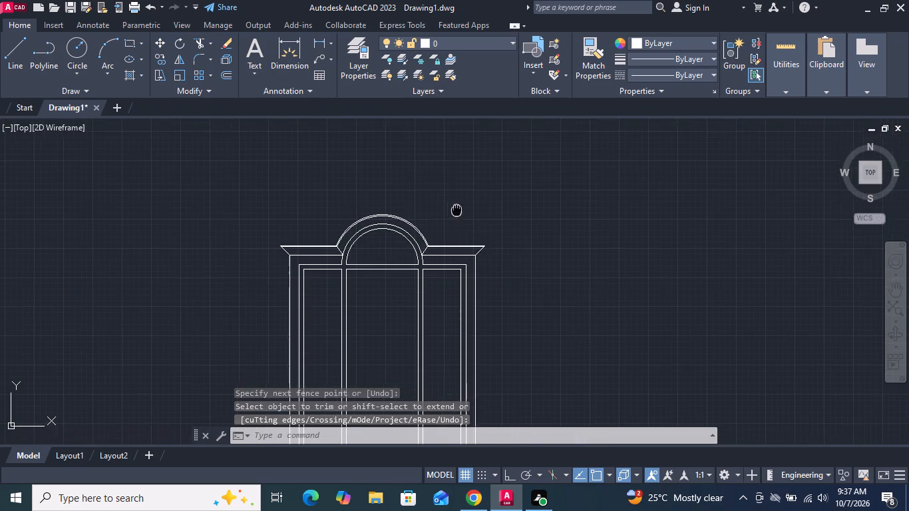
middle_click_drag(458, 206, 472, 173)
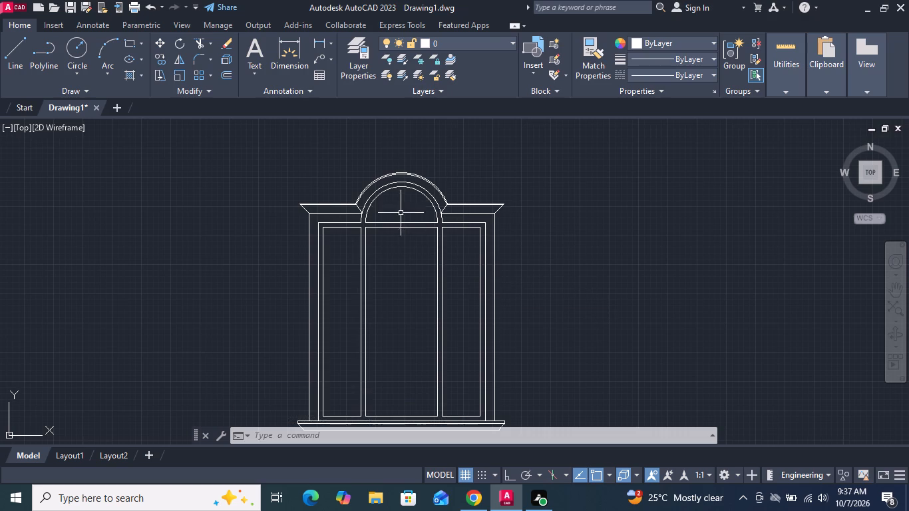
Join the innermost arch and its horizontal base line into one polyline.
scroll(401, 198, "up", 3)
left_click(389, 303)
left_click(371, 283)
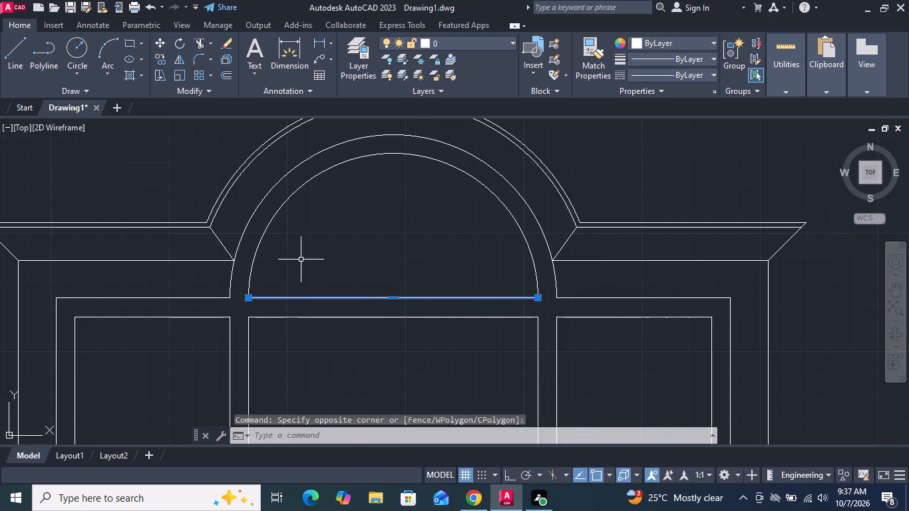
left_click_drag(290, 259, 282, 259)
left_click(250, 240)
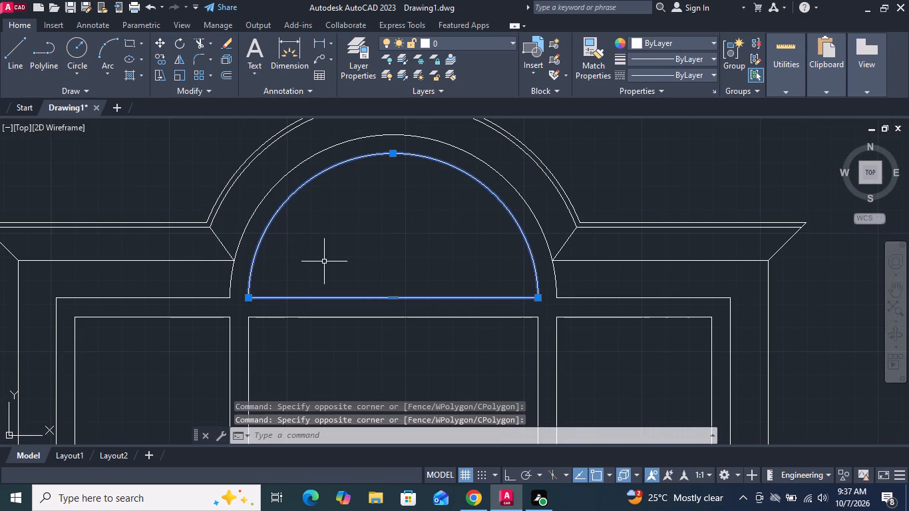
key("j")
key("Return")
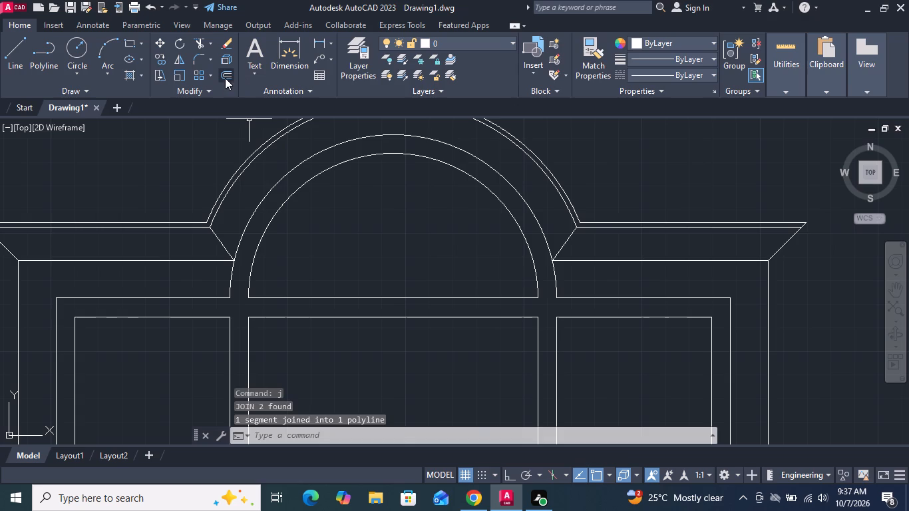
Offset the joined semicircular pane outline 1/2" inward.
left_click(224, 76)
key("Return")
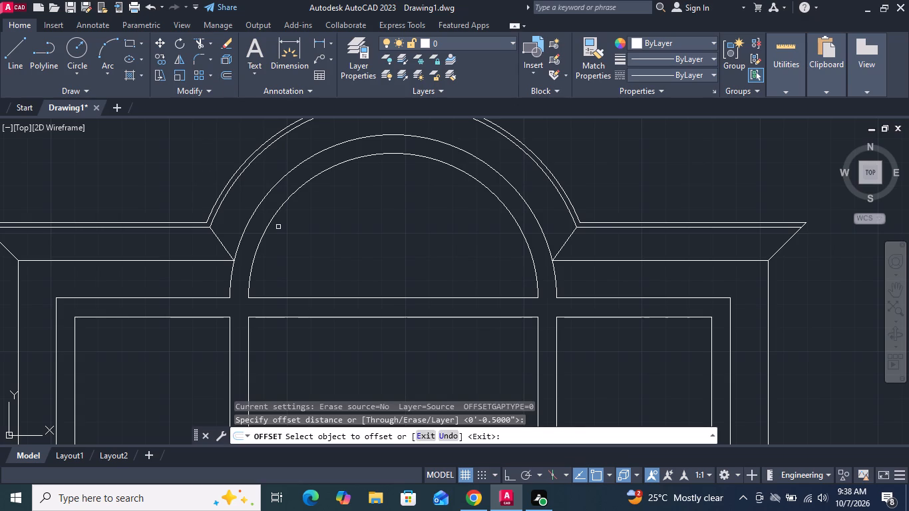
left_click(270, 221)
left_click(294, 246)
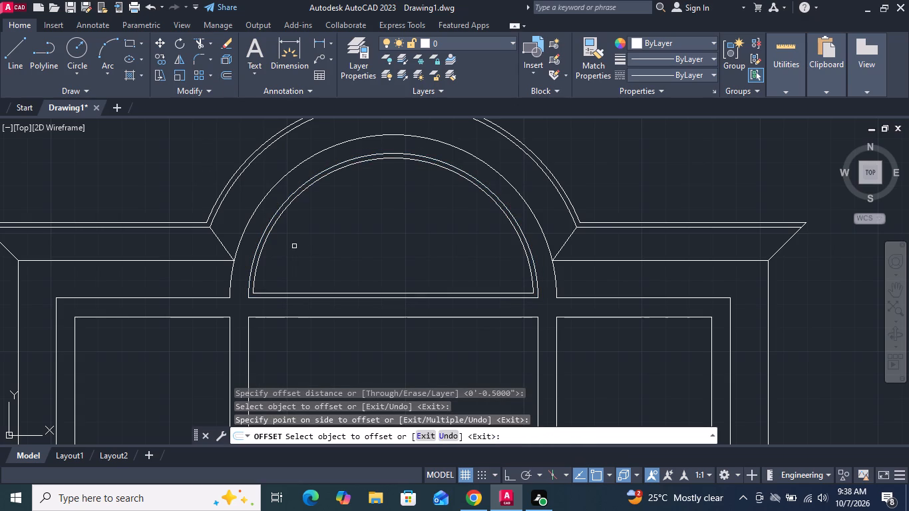
key("Return")
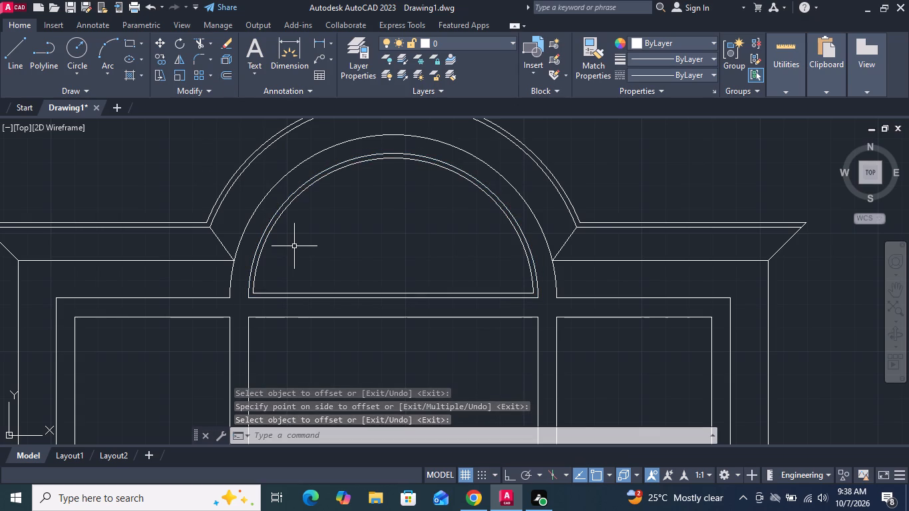
Draw a circle centred on the midpoint of the inner semicircular outline's base line, reaching the centre pane's top line.
left_click(79, 55)
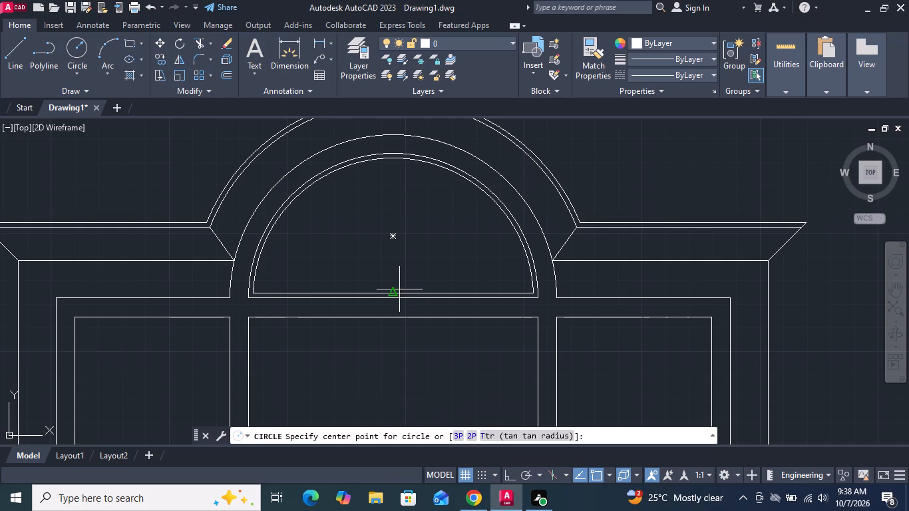
left_click(392, 291)
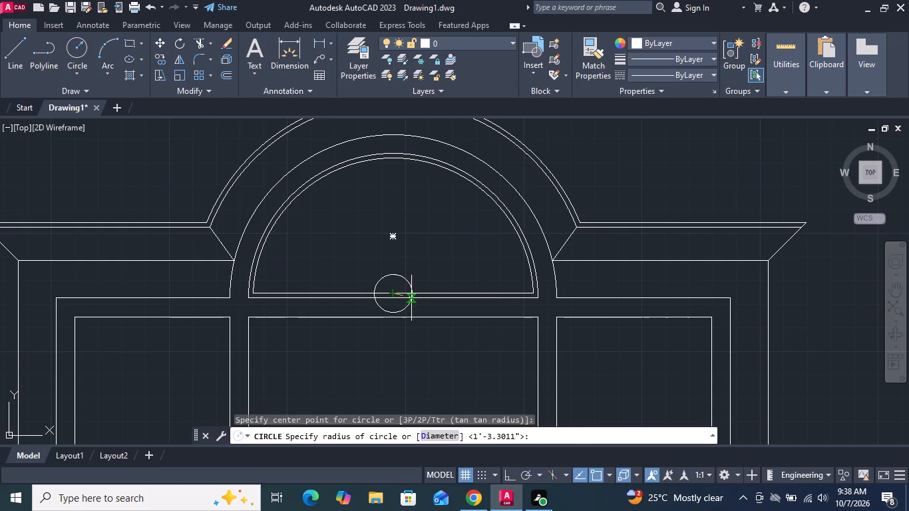
left_click(442, 316)
Trim away the circle's portions below the inner semicircular outline's base line, leaving a small semicircle.
left_click(200, 44)
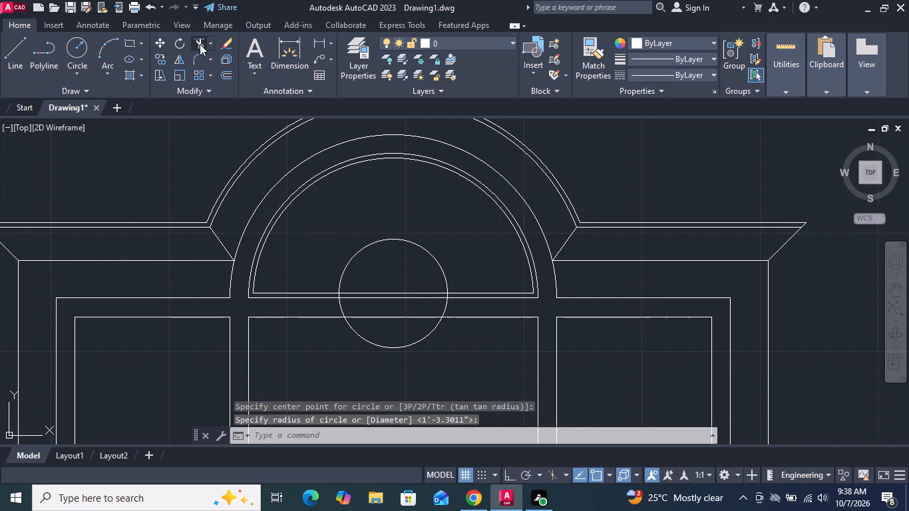
left_click(429, 353)
left_click(412, 344)
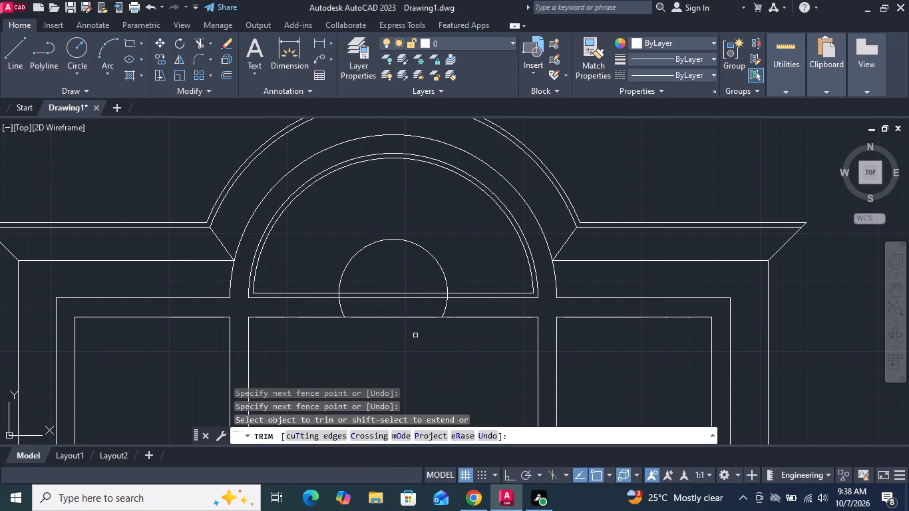
scroll(437, 315, "up", 2)
left_click_drag(478, 308, 447, 299)
scroll(461, 281, "up", 4)
left_click_drag(465, 230, 406, 227)
scroll(421, 232, "down", 3)
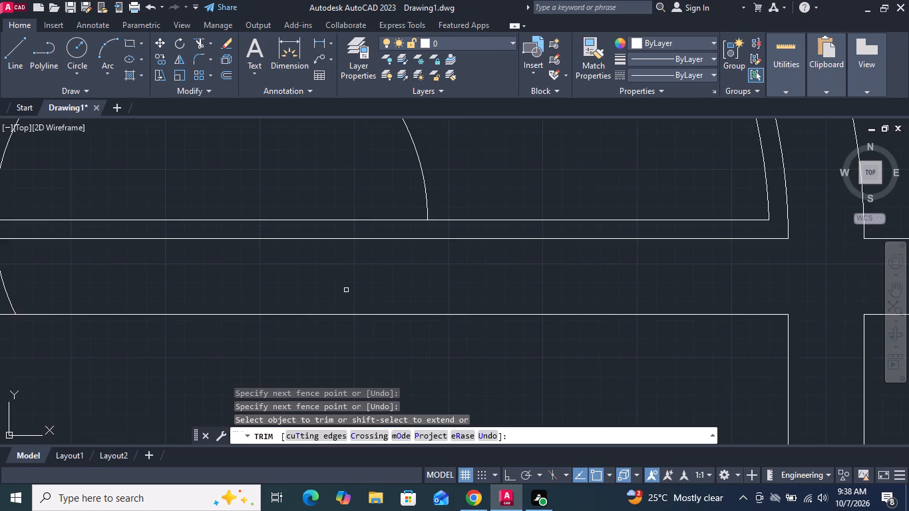
scroll(345, 287, "down", 3)
scroll(250, 283, "up", 3)
left_click_drag(250, 286, 370, 295)
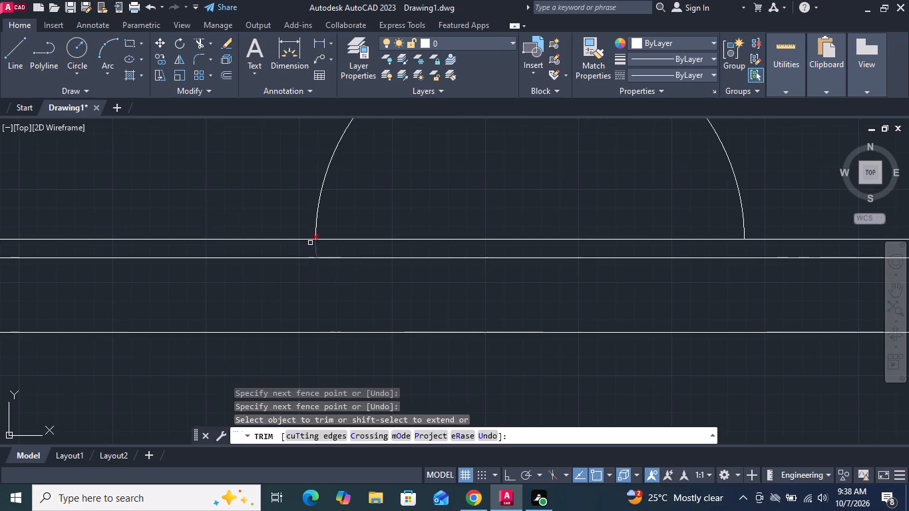
scroll(307, 244, "up", 3)
left_click_drag(307, 247, 368, 248)
key("Return")
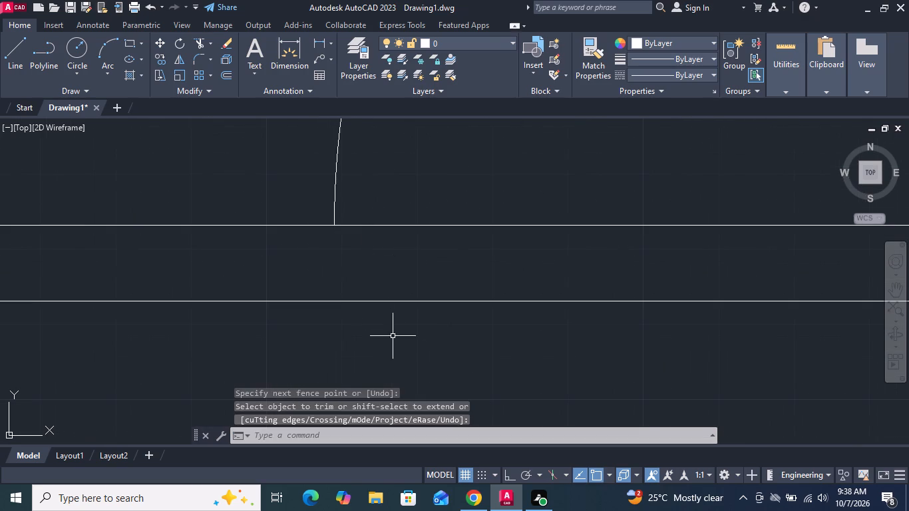
Offset the small semicircle 1/2" outward.
scroll(407, 353, "down", 5)
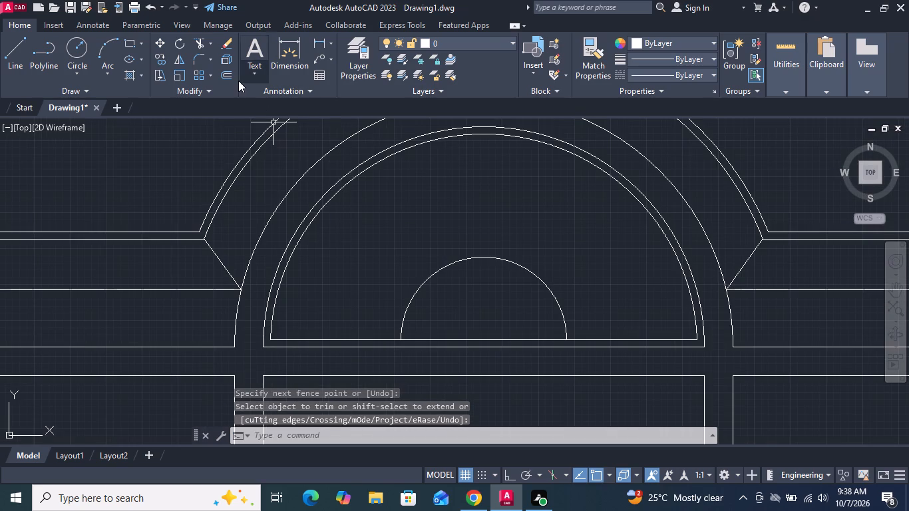
left_click(222, 70)
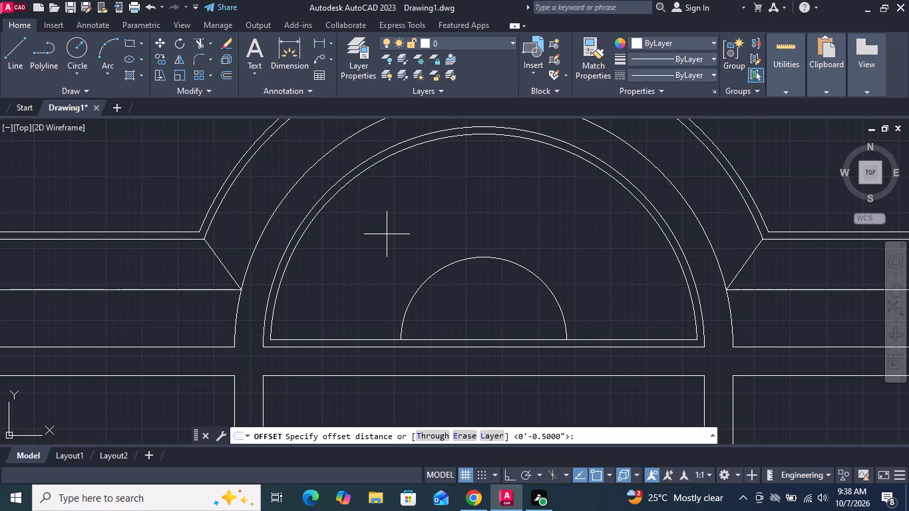
key("Return")
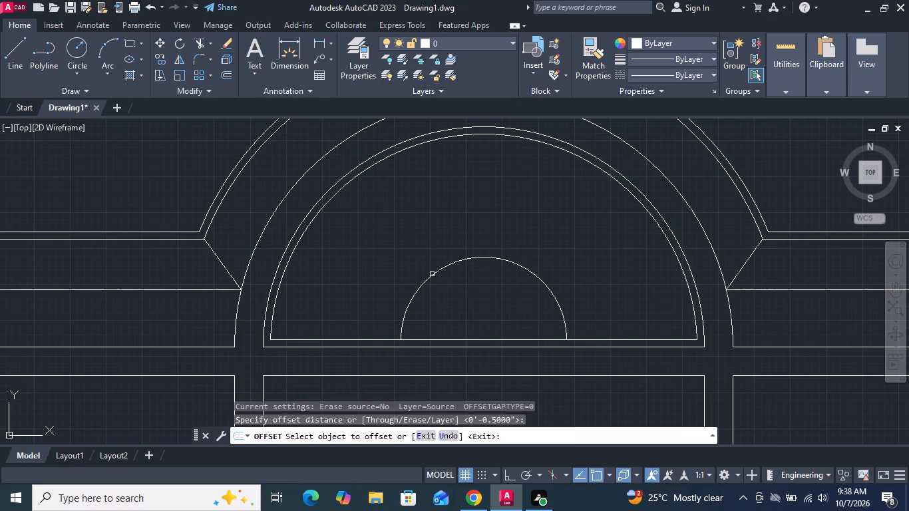
left_click(432, 273)
left_click(427, 261)
key("Return")
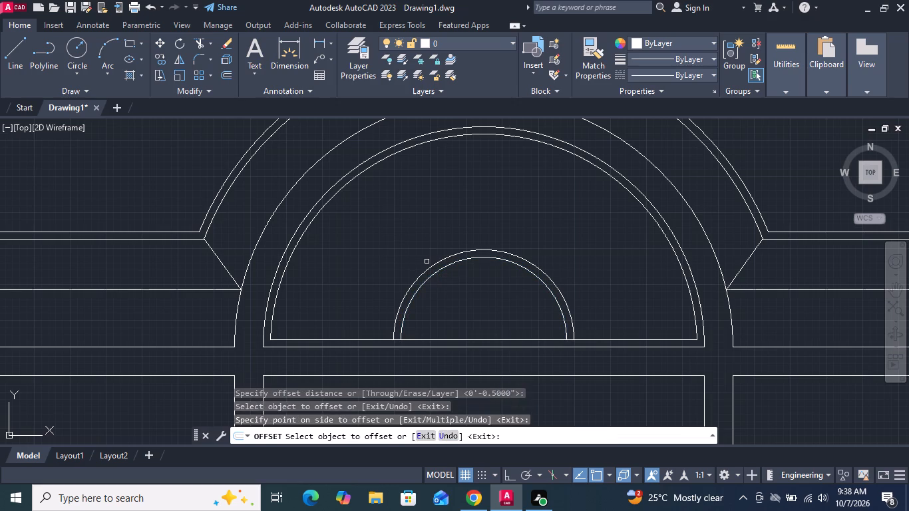
Draw a diagonal line from the right side of the small outer semicircle to the semicircular pane's inner arc.
scroll(391, 261, "down", 1)
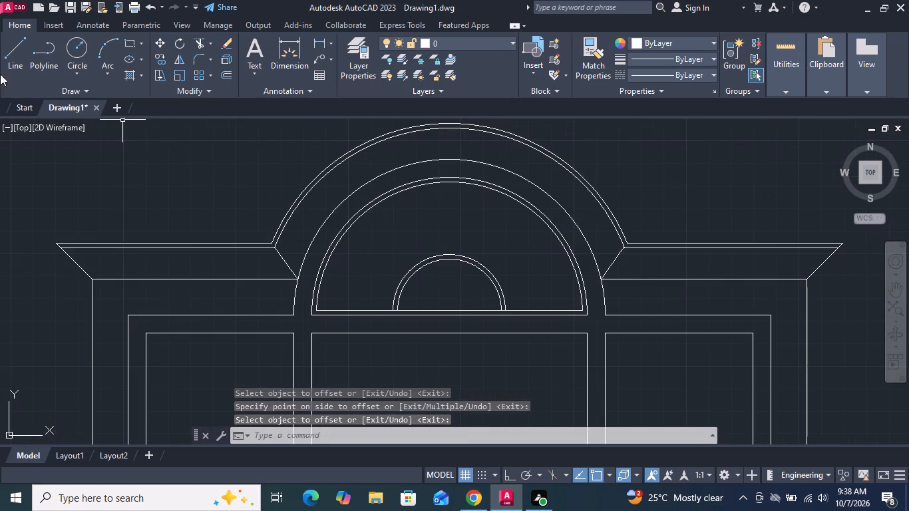
left_click(12, 57)
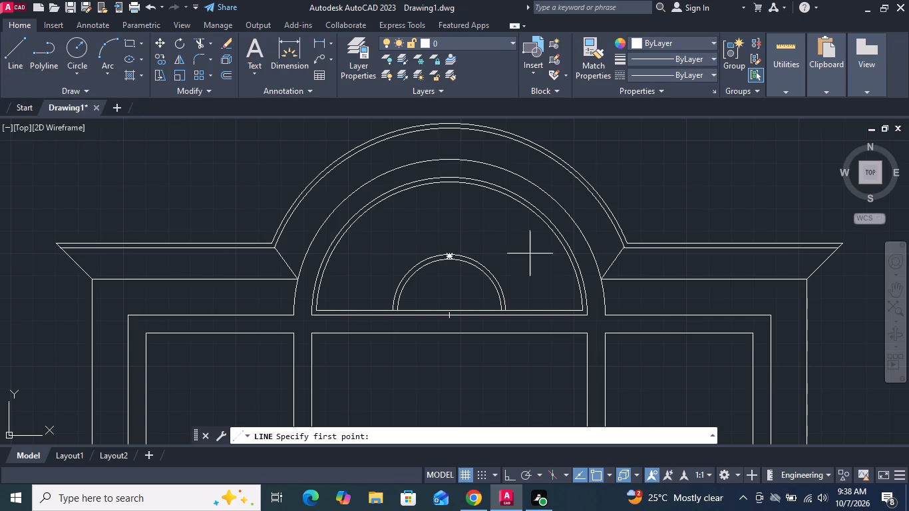
scroll(530, 254, "up", 2)
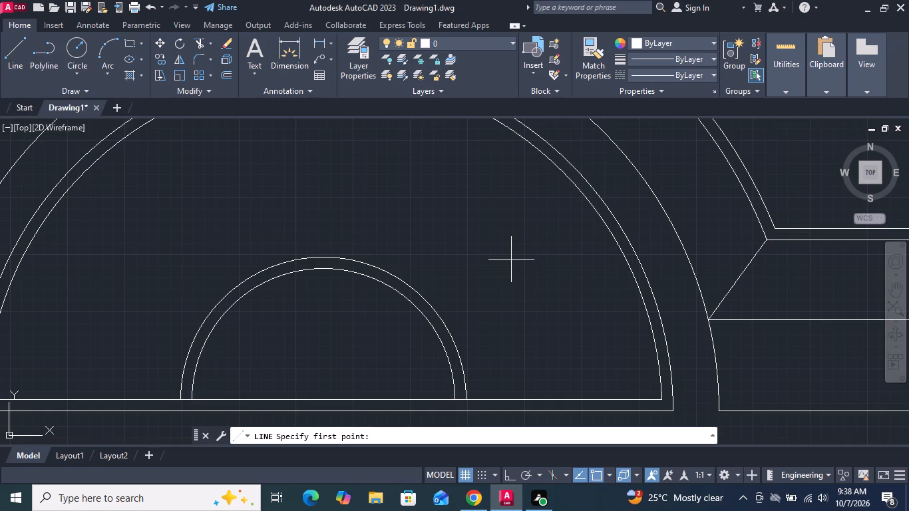
scroll(511, 259, "down", 1)
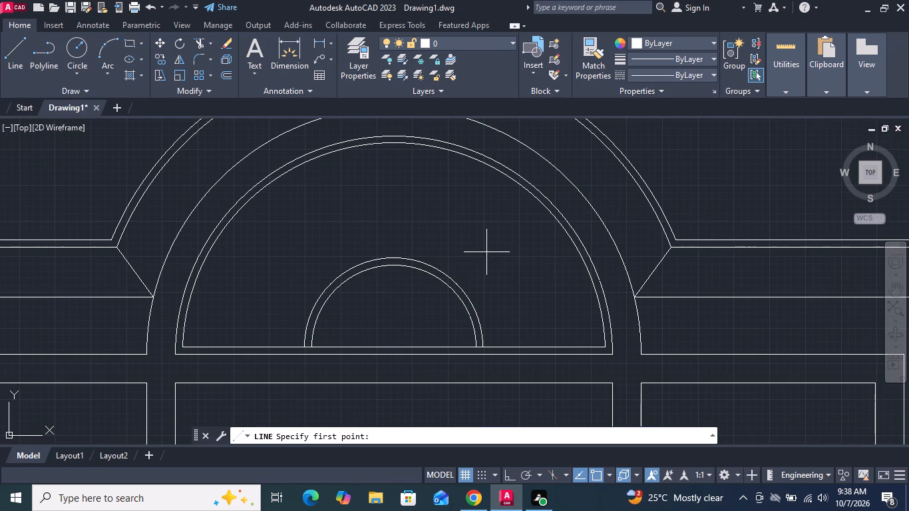
left_click(454, 279)
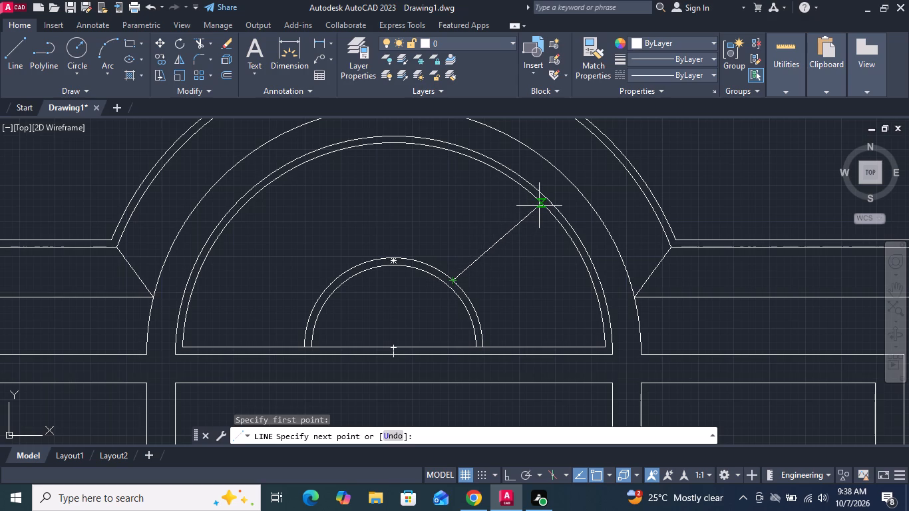
left_click(541, 202)
key("Return")
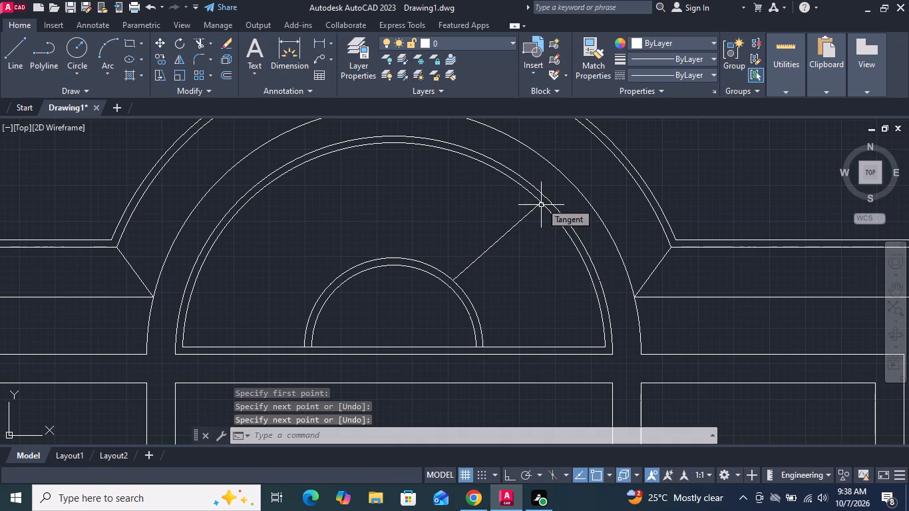
Offset the diagonal line 1/2" toward its upper-left side to form a muntin bar.
left_click(226, 74)
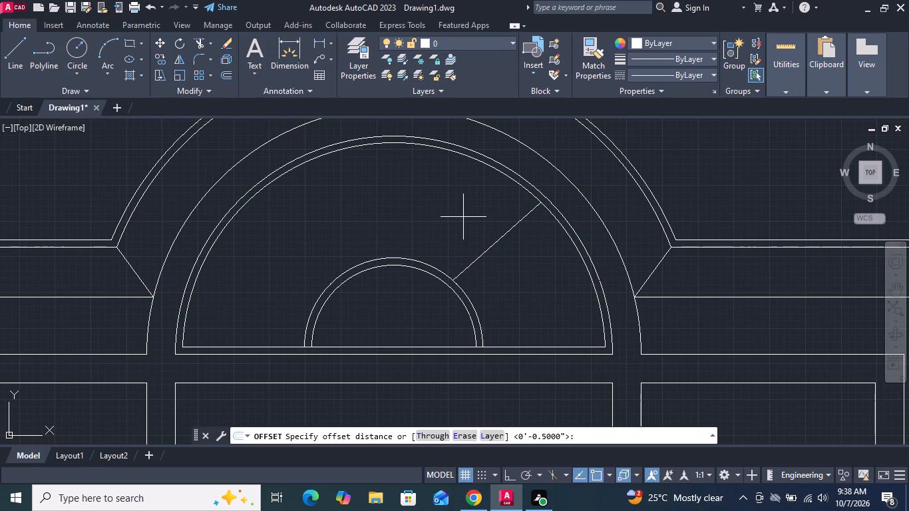
key("Return")
left_click(494, 244)
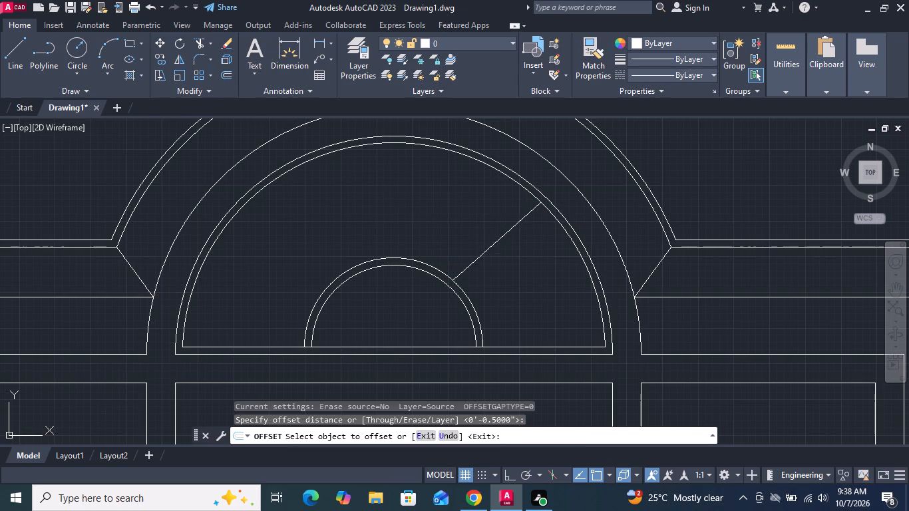
left_click(489, 234)
key("Return")
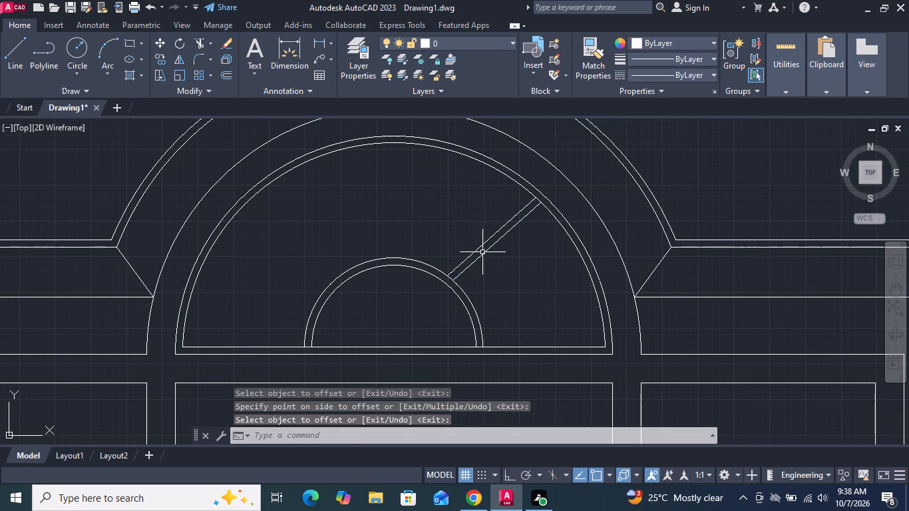
Mirror the two diagonal muntin lines about the vertical centreline of the semicircular light with Ortho on, keeping the originals.
left_click_drag(503, 267, 496, 250)
left_click(470, 220)
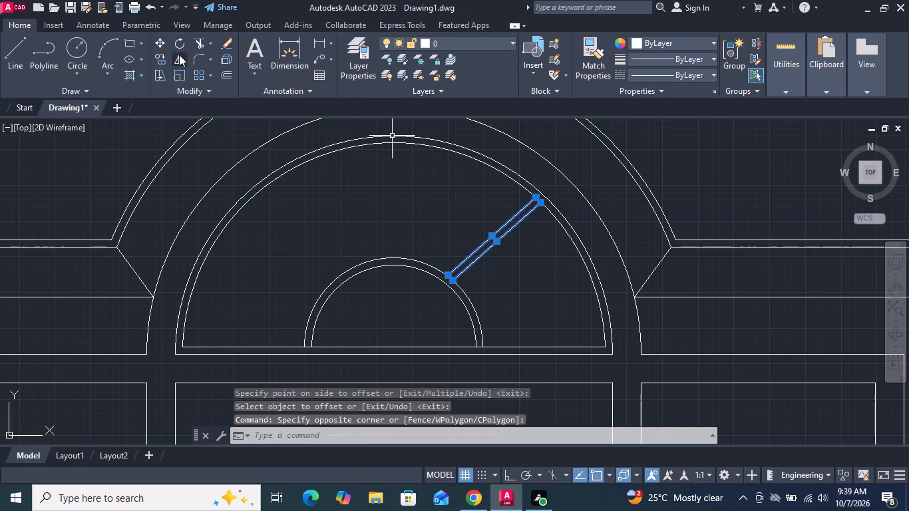
left_click(179, 55)
left_click(395, 344)
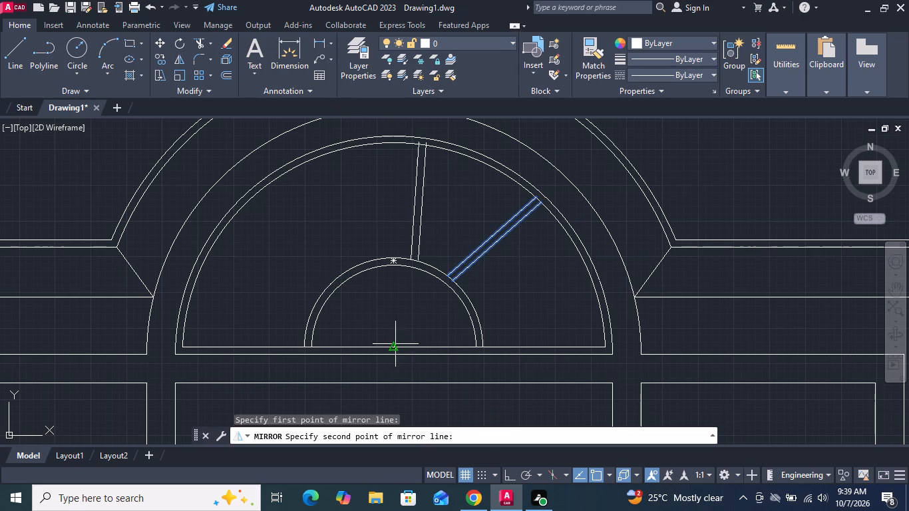
left_click(510, 480)
scroll(425, 389, "down", 1)
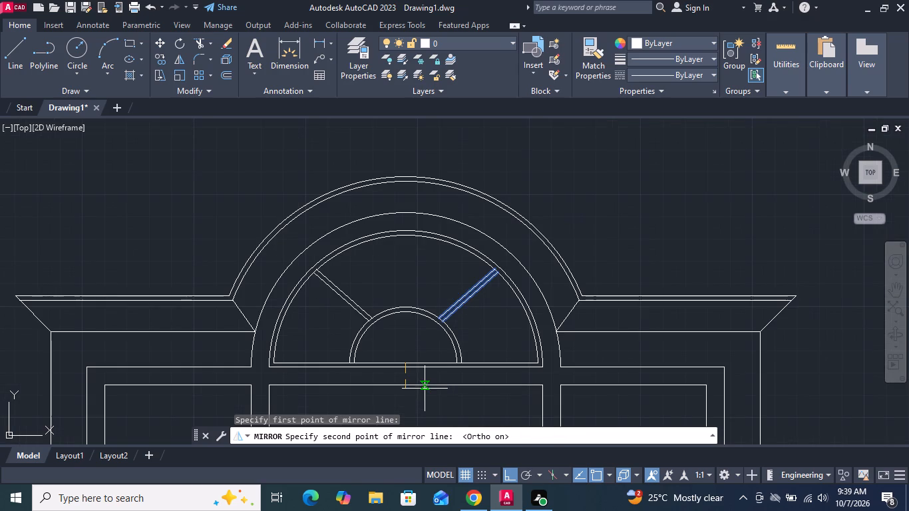
left_click(425, 398)
key("Return")
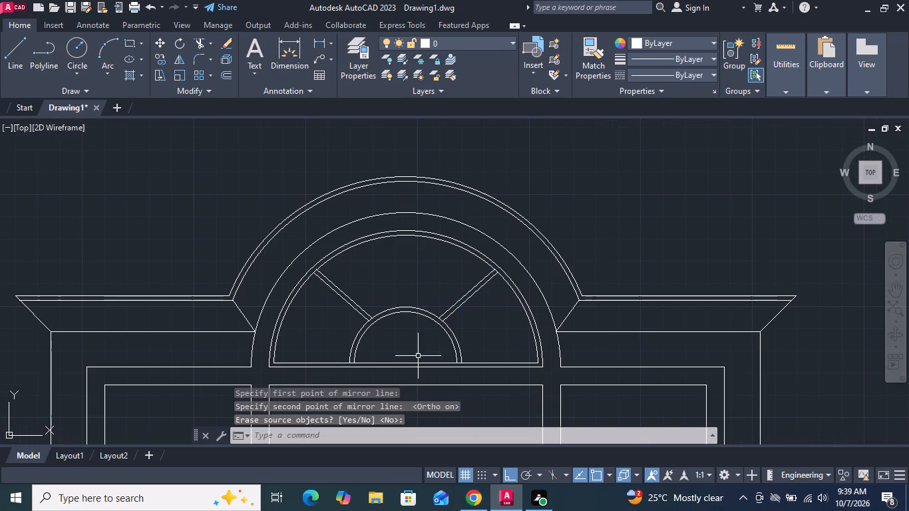
Trim the pane's inner arc between the two muntin lines at the outer end of both diagonal bars.
left_click(194, 42)
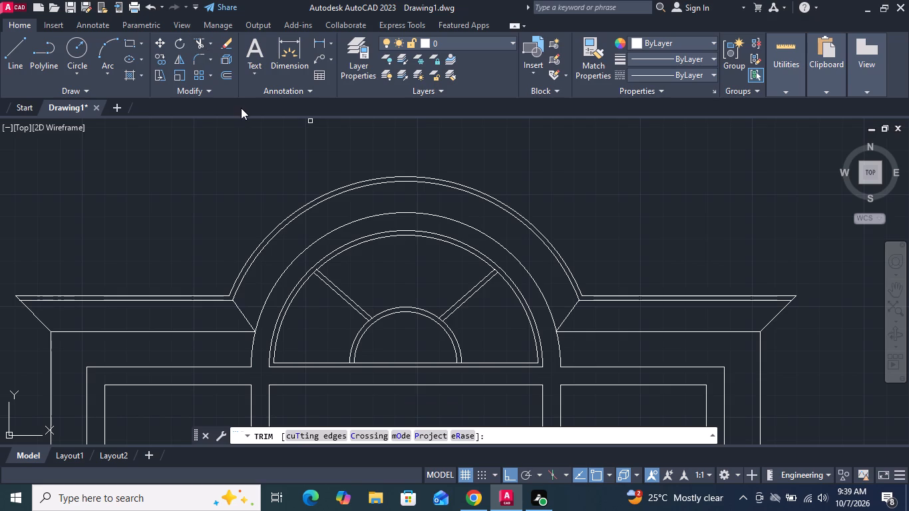
scroll(323, 289, "up", 2)
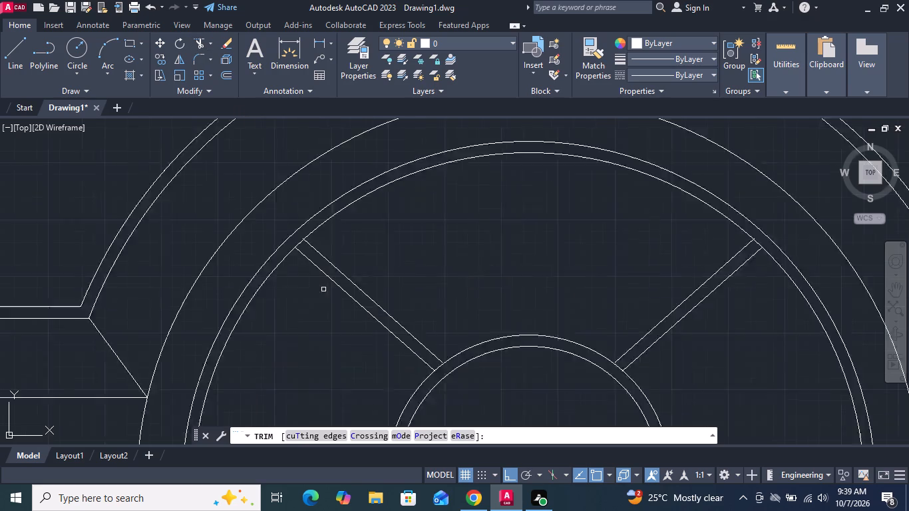
scroll(323, 289, "up", 1)
scroll(285, 214, "up", 3)
left_click(299, 198)
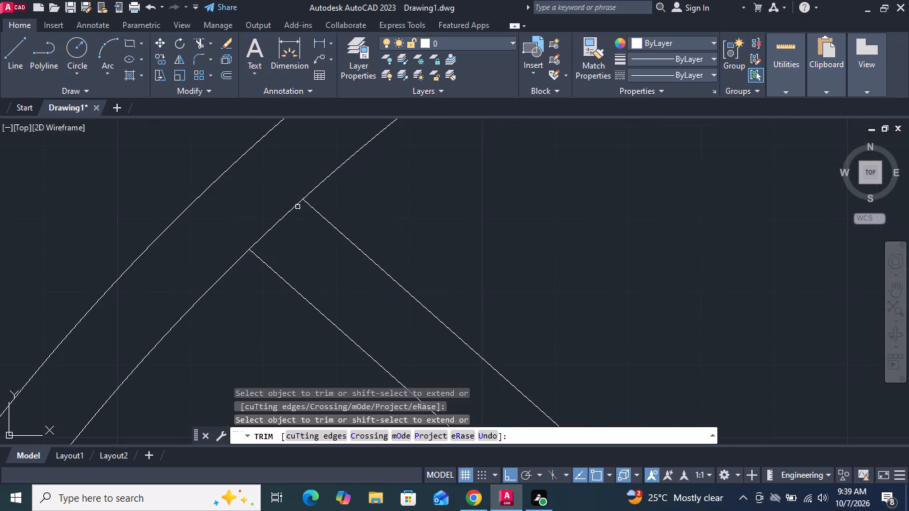
left_click_drag(293, 230, 288, 219)
left_click(281, 211)
scroll(280, 210, "down", 4)
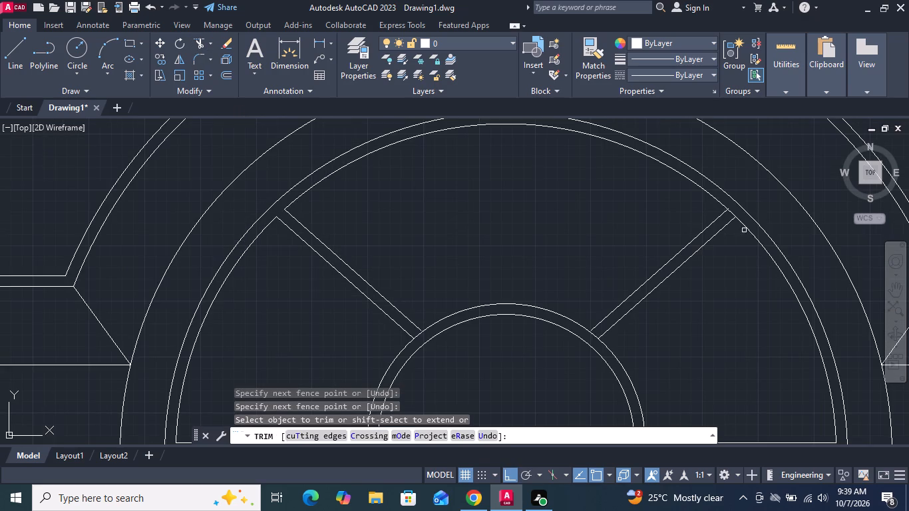
scroll(747, 208, "up", 6)
left_click_drag(641, 208, 612, 192)
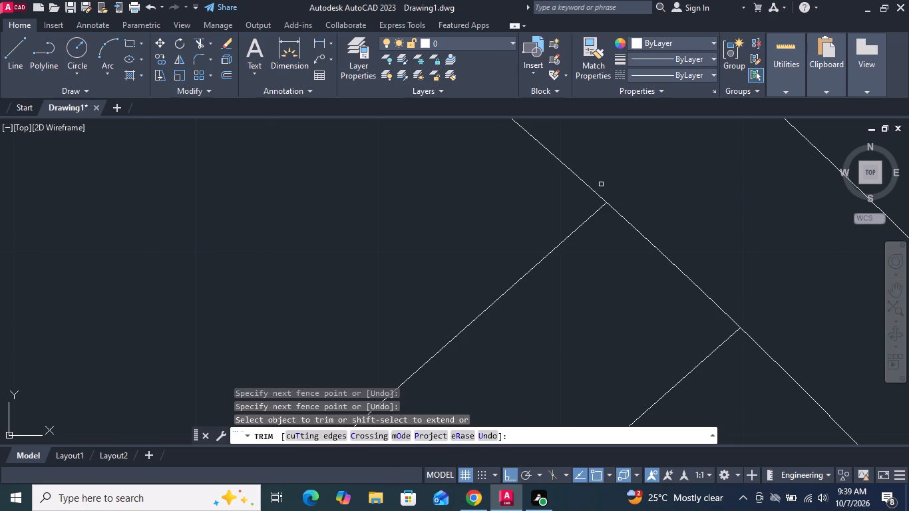
left_click(601, 184)
left_click(643, 268)
scroll(675, 228, "down", 4)
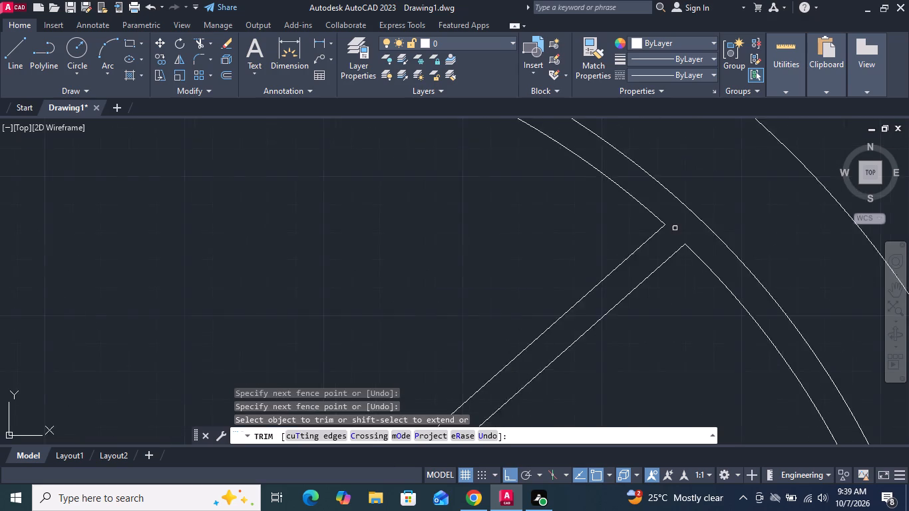
scroll(675, 228, "down", 3)
Extend the upper line of each diagonal muntin bar to meet the small outer semicircle.
scroll(599, 320, "up", 3)
scroll(581, 255, "up", 3)
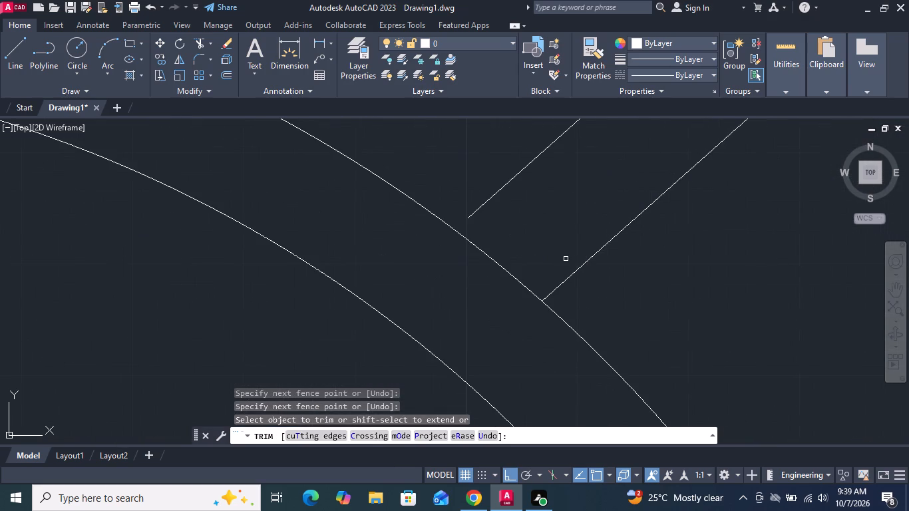
left_click(208, 42)
left_click(208, 89)
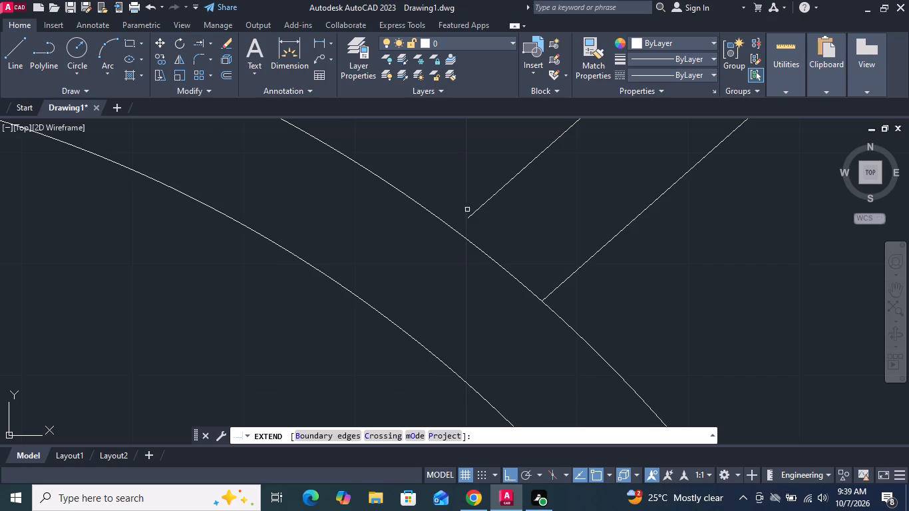
left_click(476, 210)
scroll(528, 275, "down", 5)
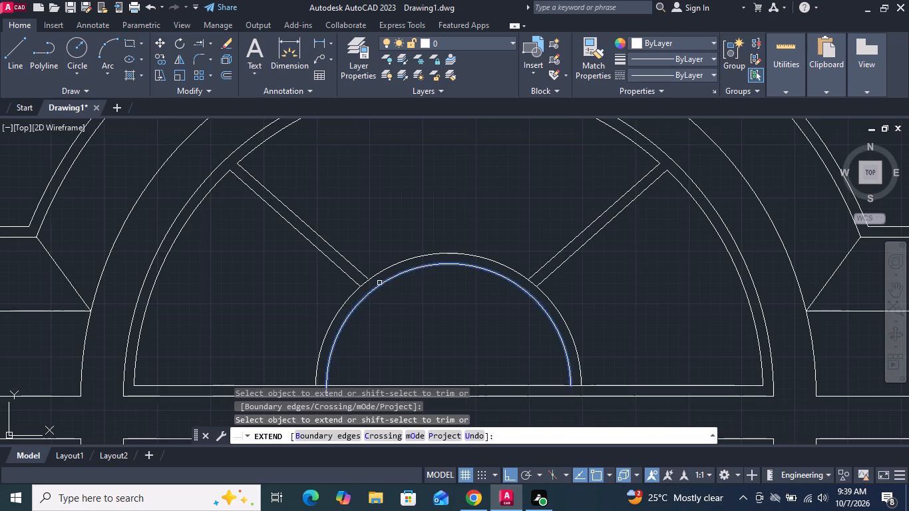
scroll(377, 281, "up", 4)
left_click(293, 251)
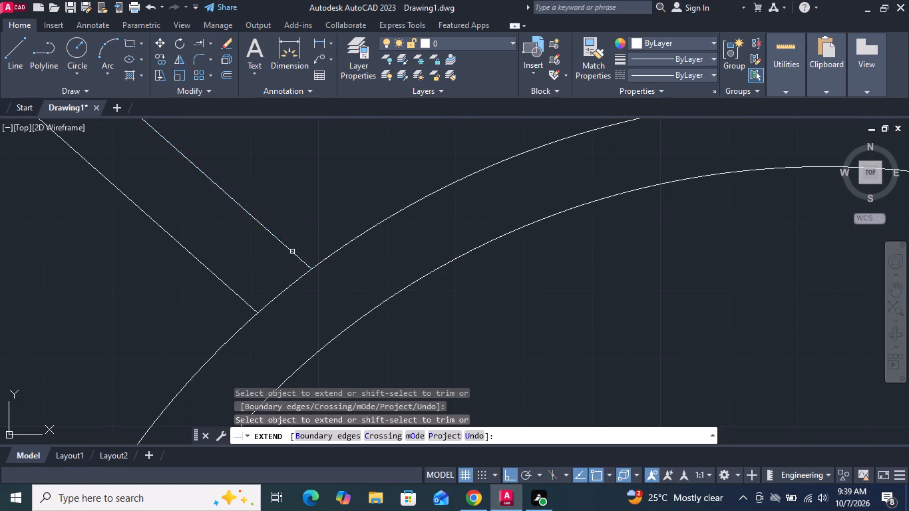
Trim the small outer semicircle between the two muntin lines at the inner end of both diagonal bars.
key("Return")
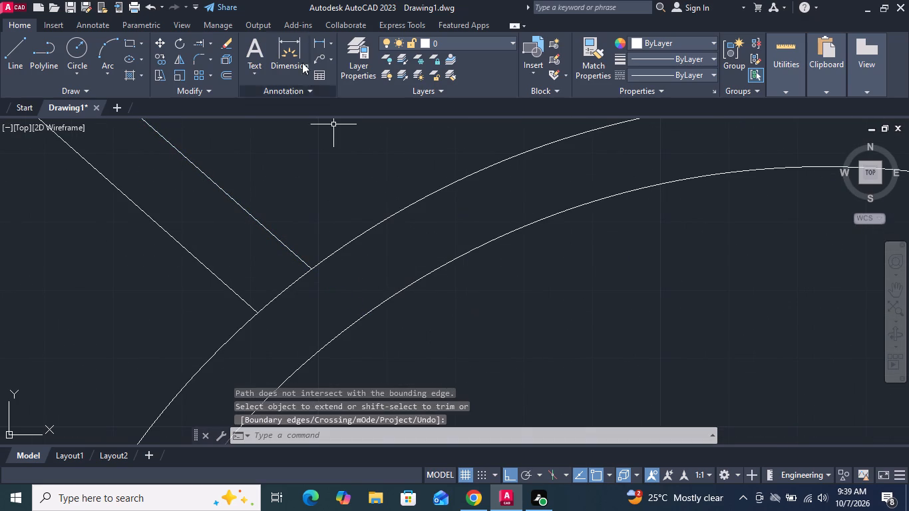
left_click(213, 39)
left_click(212, 64)
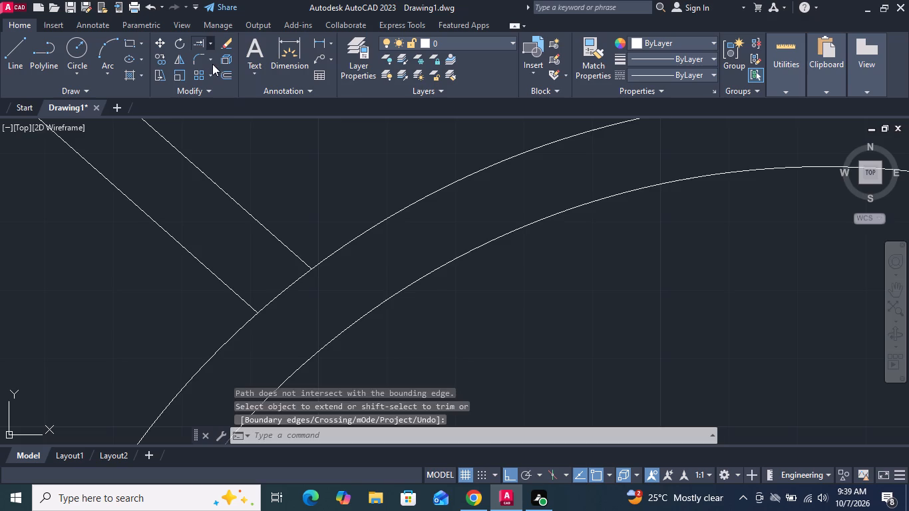
scroll(281, 267, "down", 4)
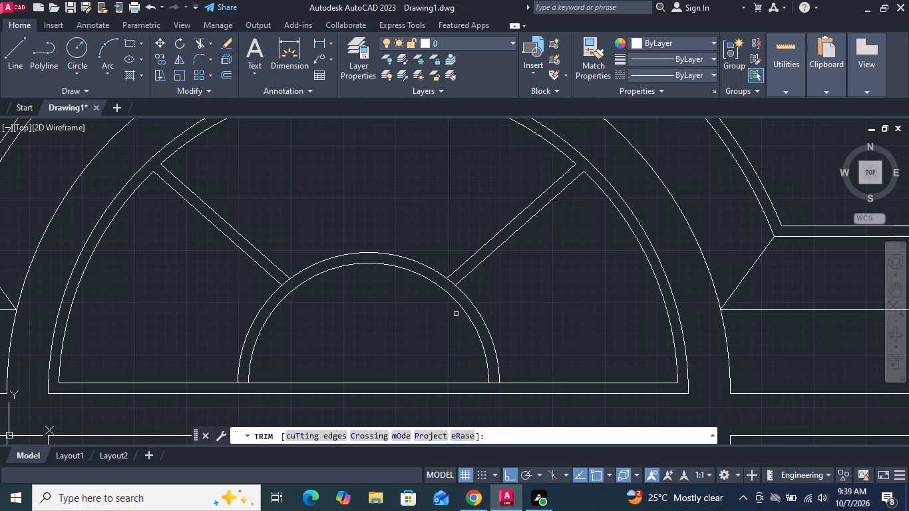
scroll(435, 277, "up", 3)
left_click_drag(500, 278, 486, 293)
scroll(486, 293, "down", 1)
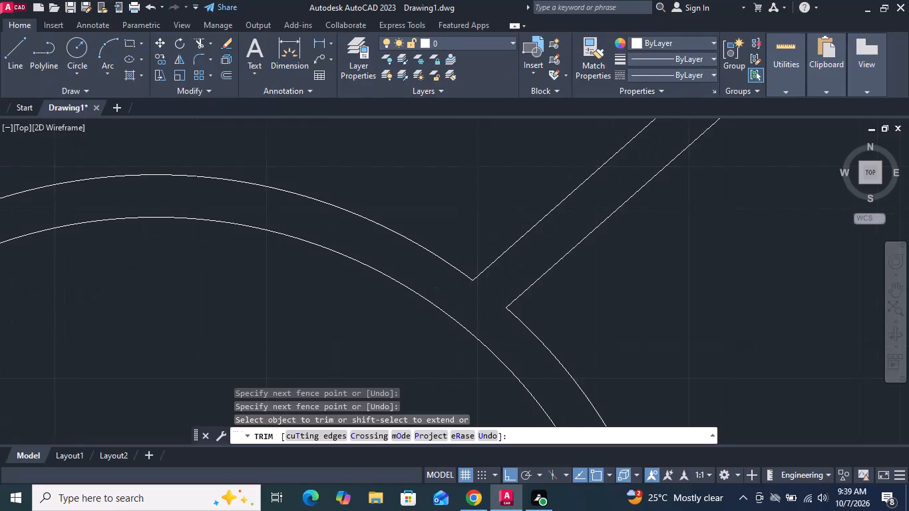
scroll(486, 293, "down", 2)
scroll(318, 295, "up", 3)
left_click_drag(319, 287, 331, 311)
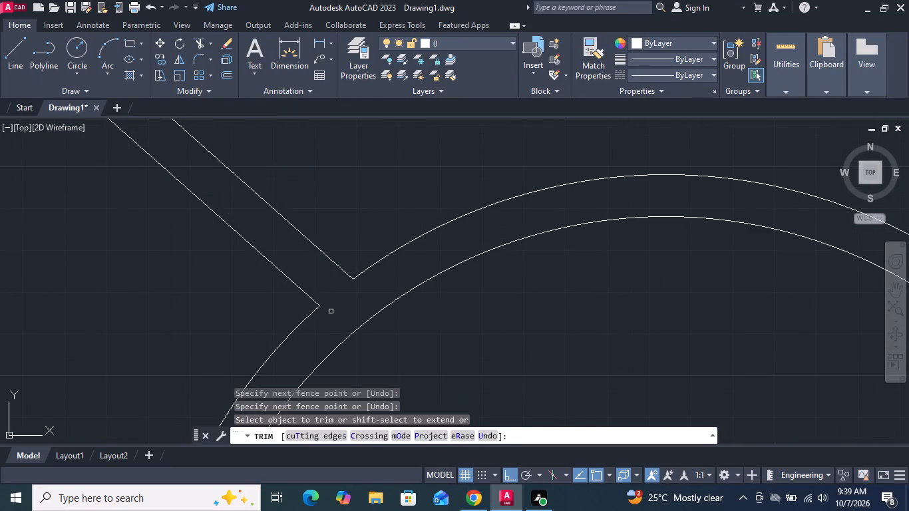
key("Return")
scroll(419, 305, "down", 4)
middle_click_drag(434, 315, 438, 282)
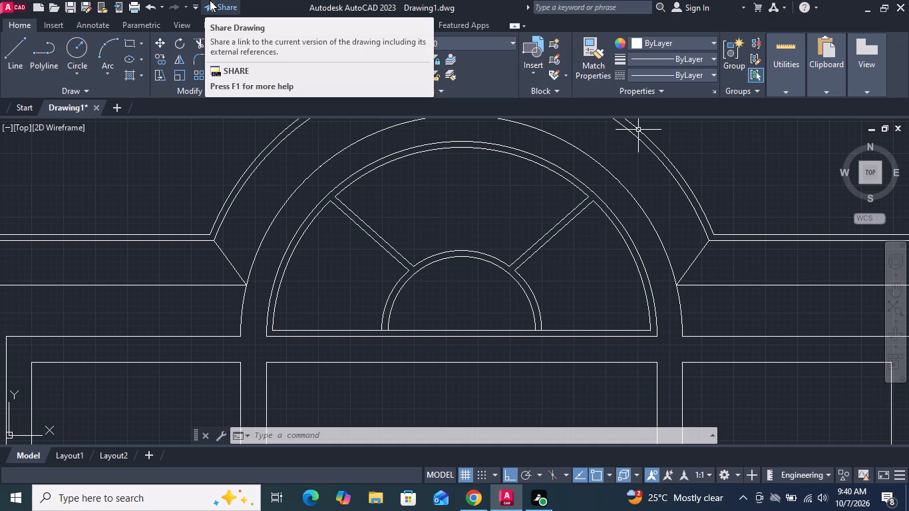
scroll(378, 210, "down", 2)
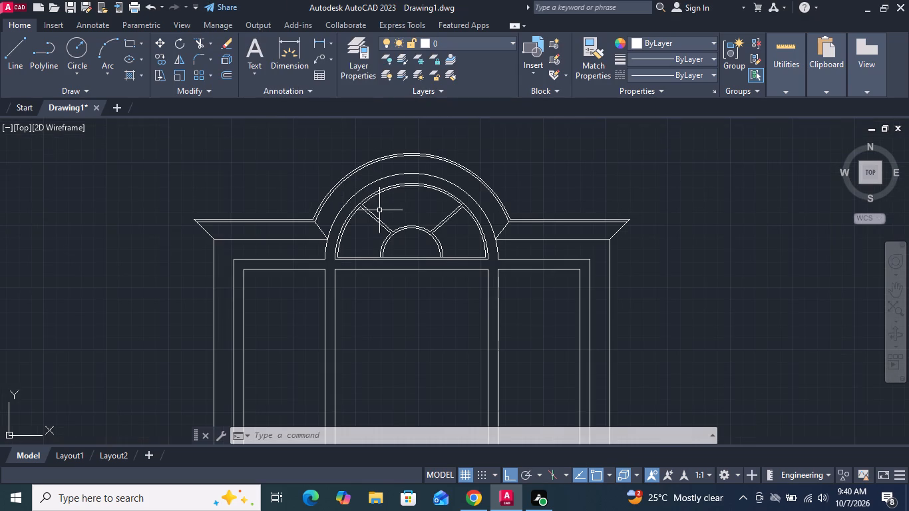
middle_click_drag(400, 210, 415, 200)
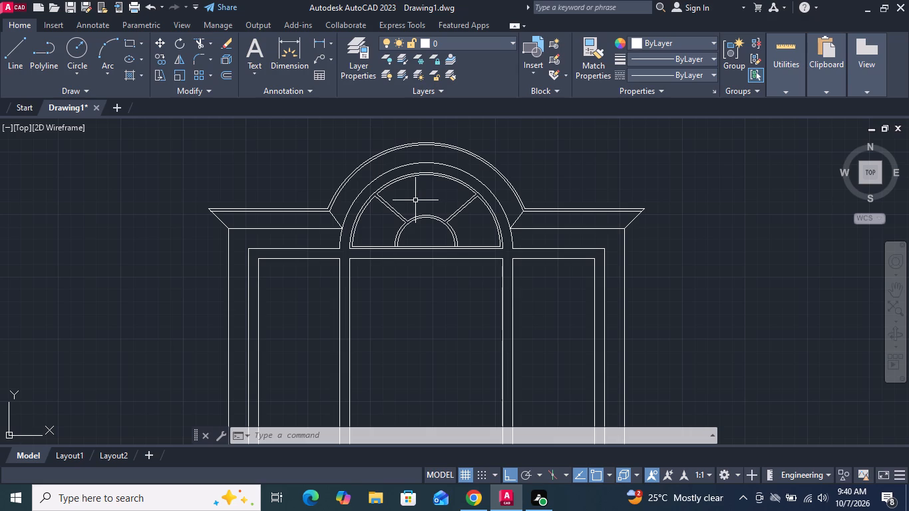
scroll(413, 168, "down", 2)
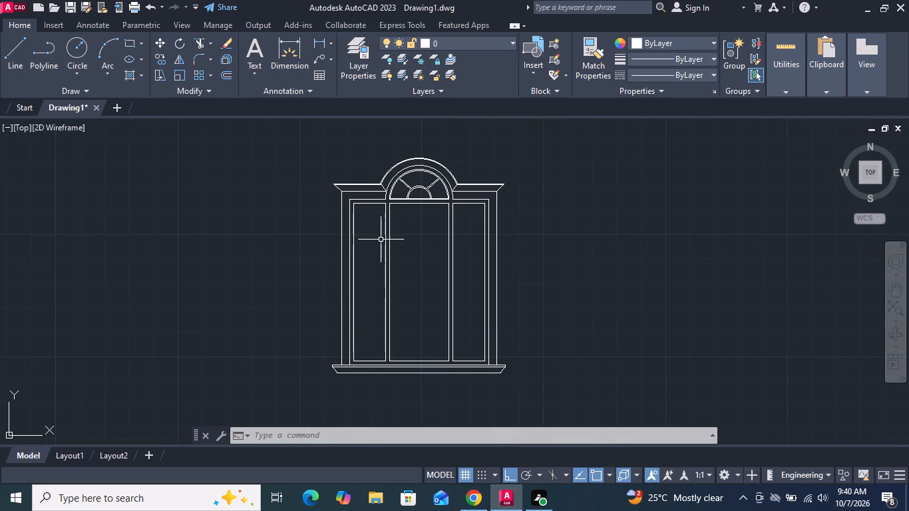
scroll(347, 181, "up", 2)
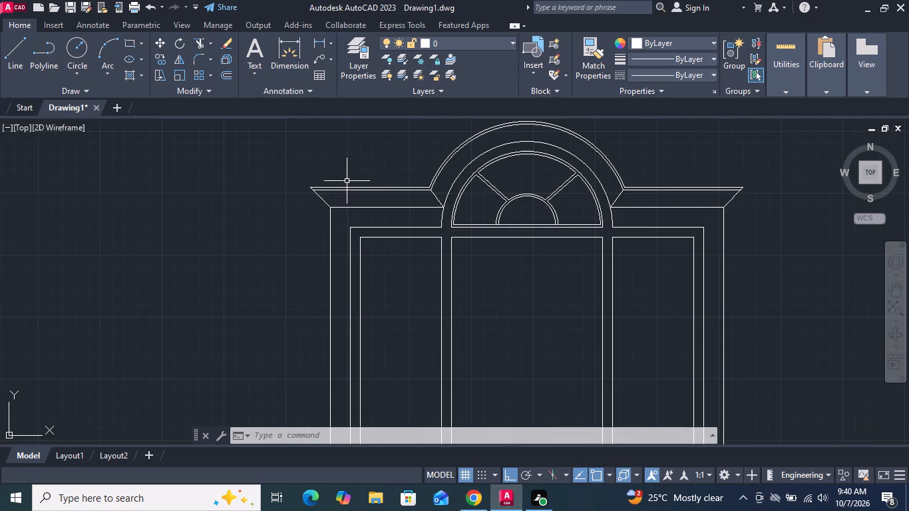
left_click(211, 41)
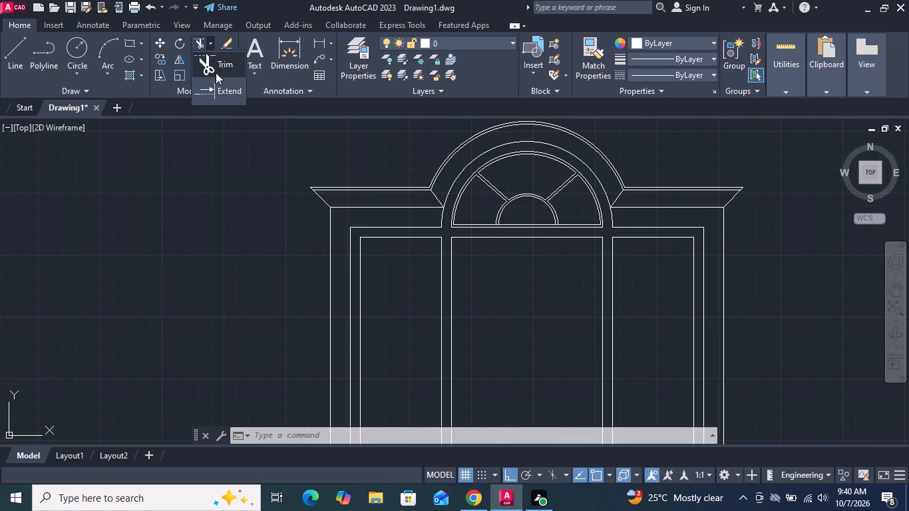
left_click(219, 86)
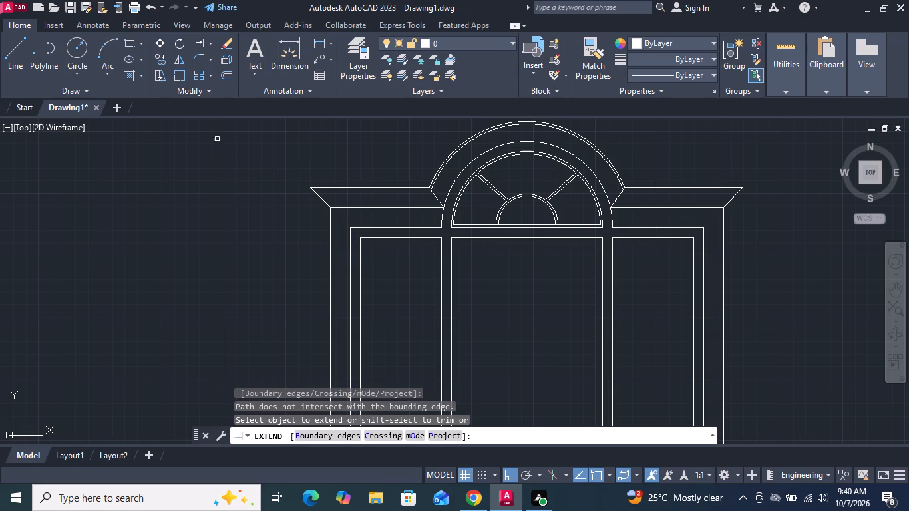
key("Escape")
Draw a horizontal line from each top outer corner of the window frame out to the casing's outer edge.
left_click(17, 41)
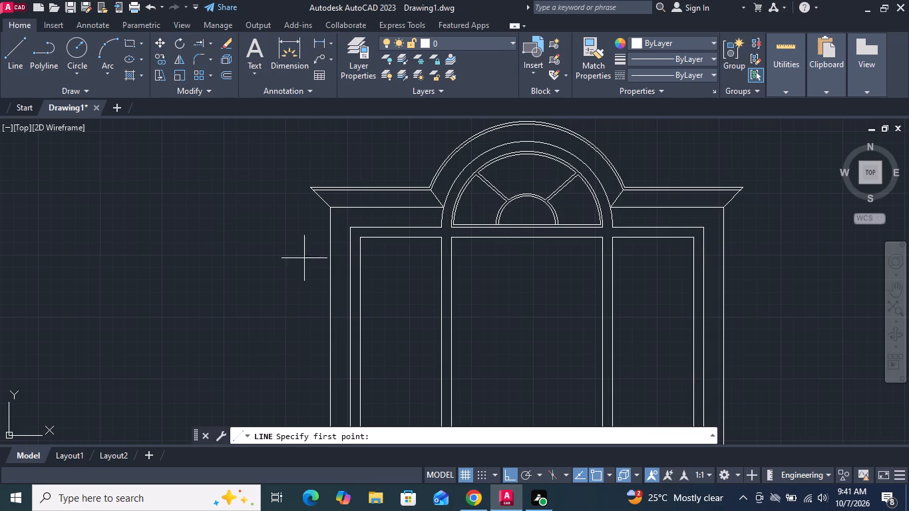
left_click(347, 228)
left_click(331, 227)
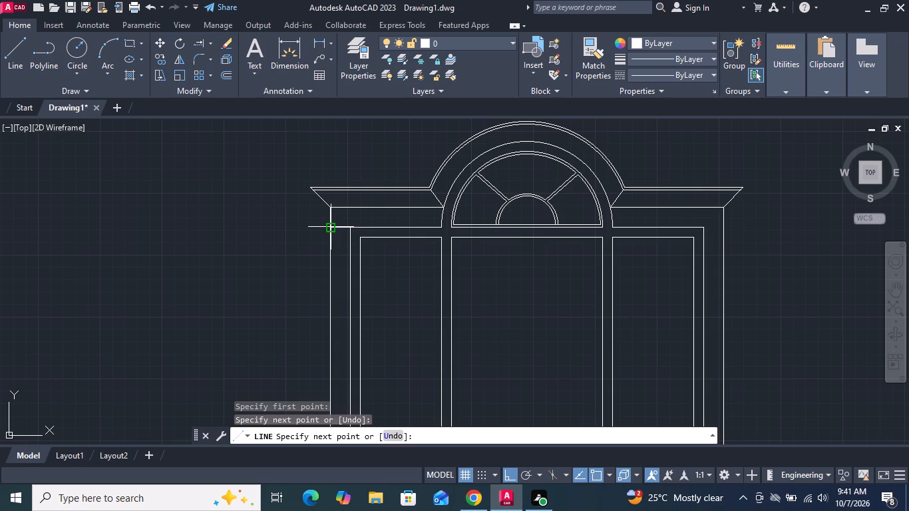
key("space")
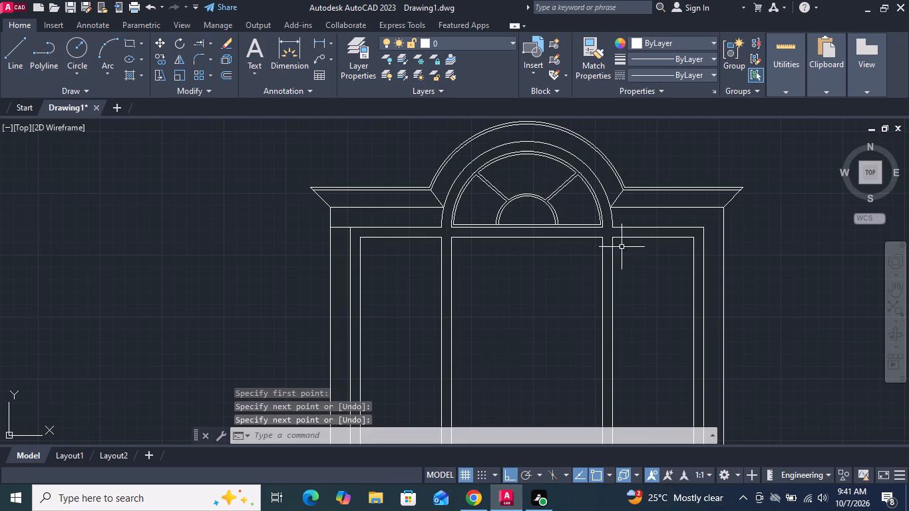
key("space")
left_click(705, 227)
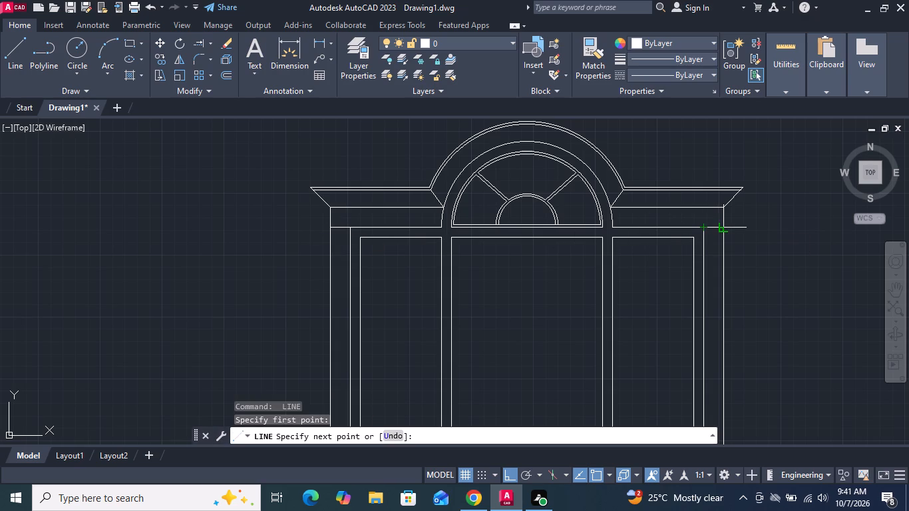
left_click(722, 228)
key("Return")
Join the central pane's two vertical sides and its top line into one polyline.
scroll(729, 227, "down", 1)
middle_click_drag(693, 272, 689, 268)
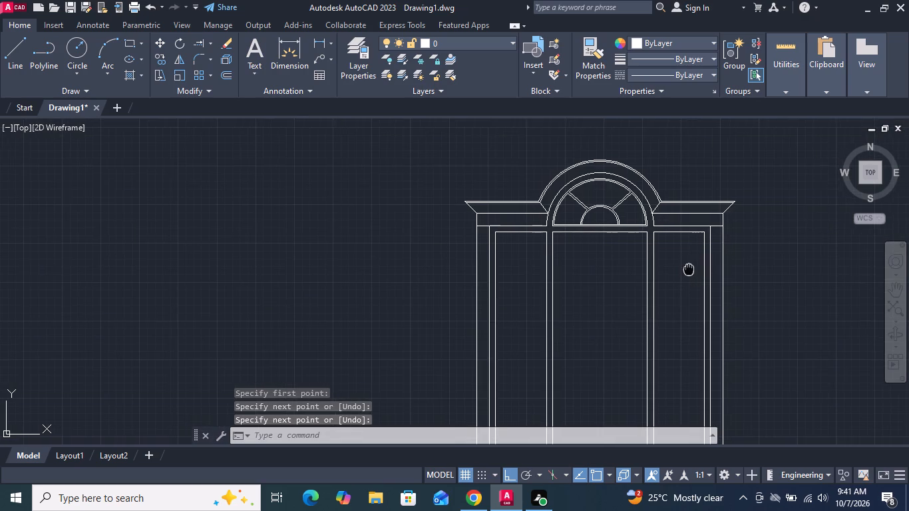
middle_click_drag(689, 268, 681, 246)
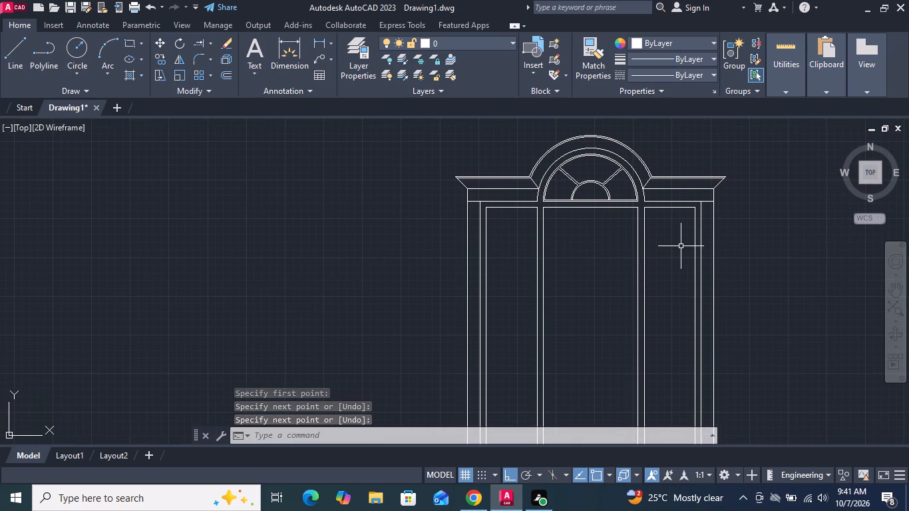
scroll(681, 246, "down", 2)
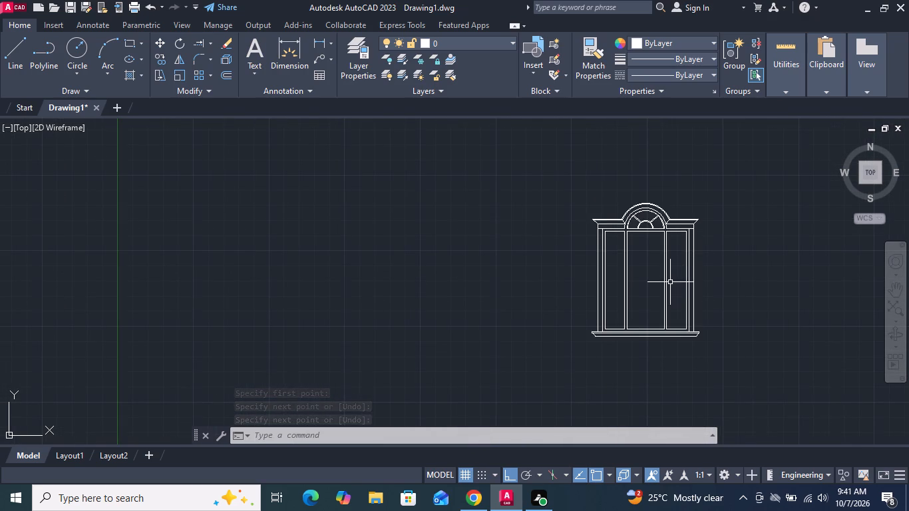
middle_click_drag(663, 281, 572, 258)
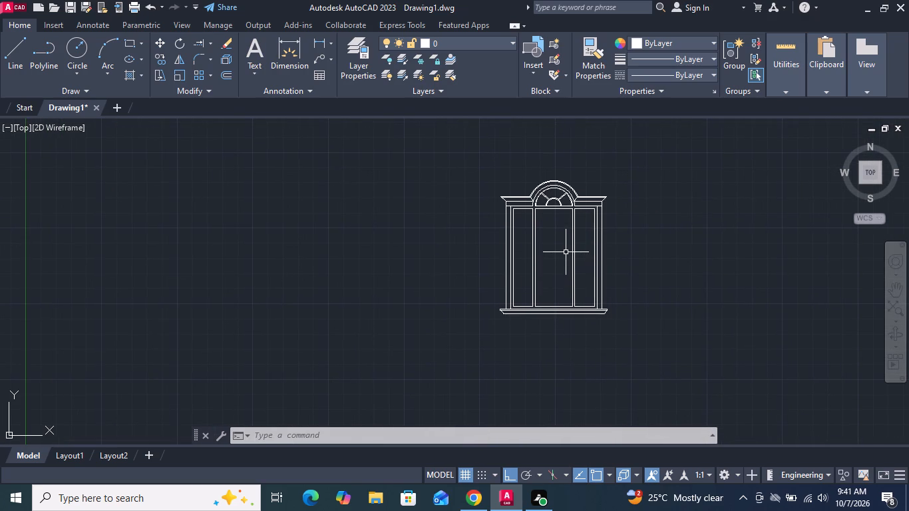
scroll(546, 226, "up", 2)
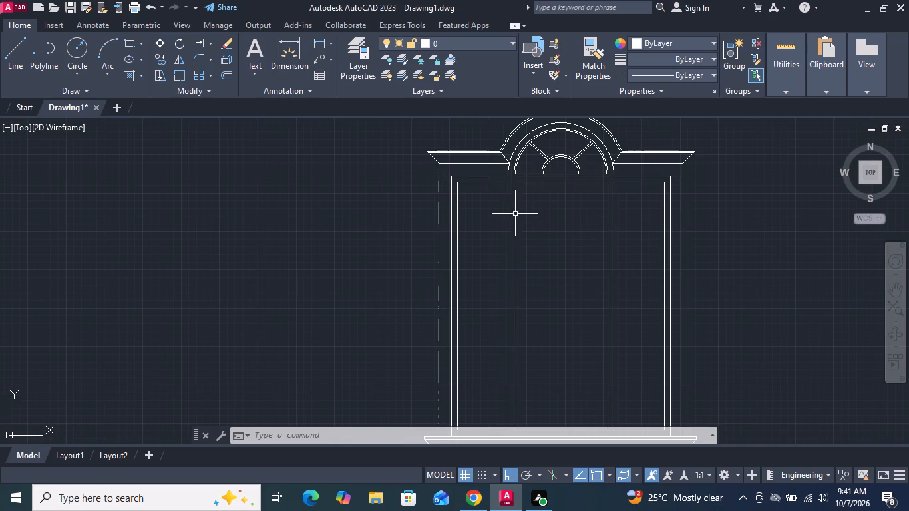
left_click(514, 208)
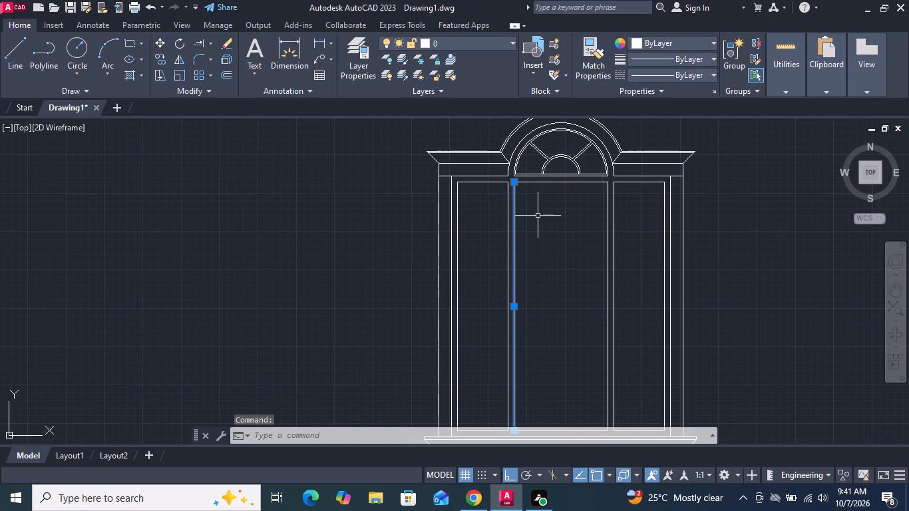
left_click(547, 182)
left_click(609, 206)
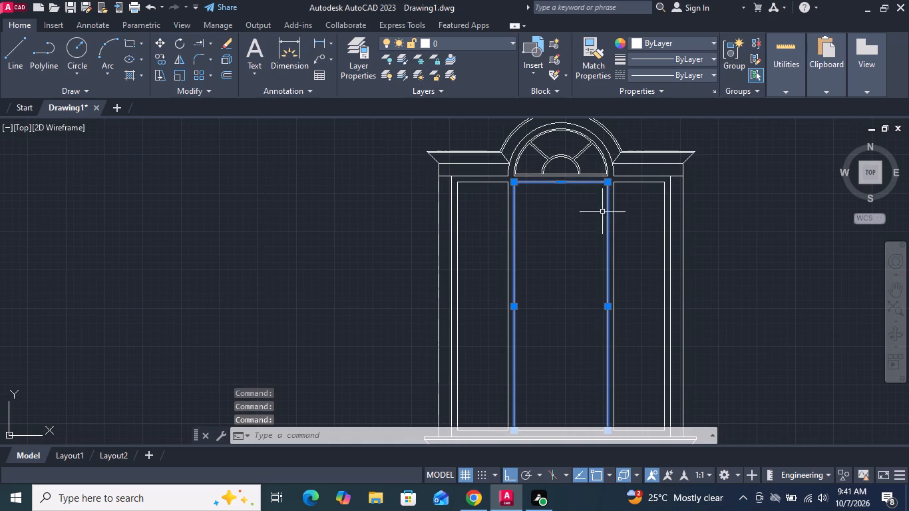
key("j")
key("Return")
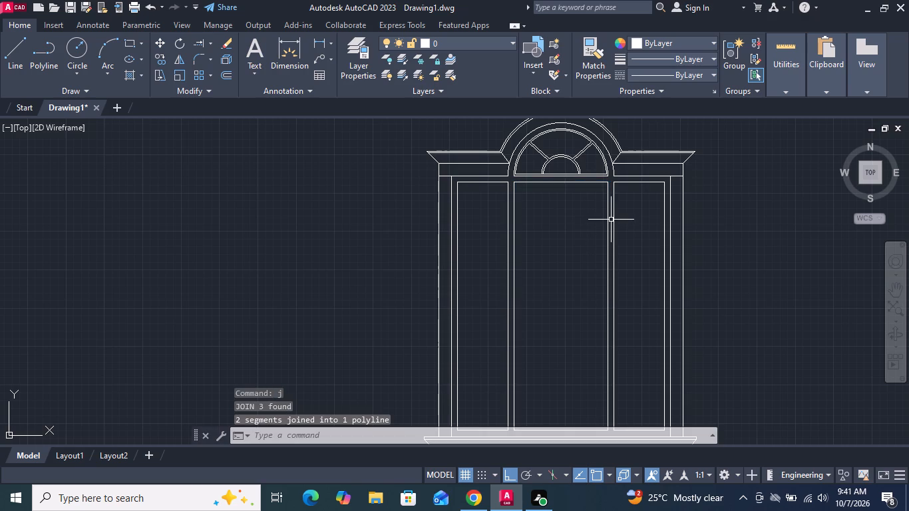
Join the mullion-side vertical line of each side pane to the rest of that pane's outline as one polyline.
left_click(612, 215)
left_click(637, 181)
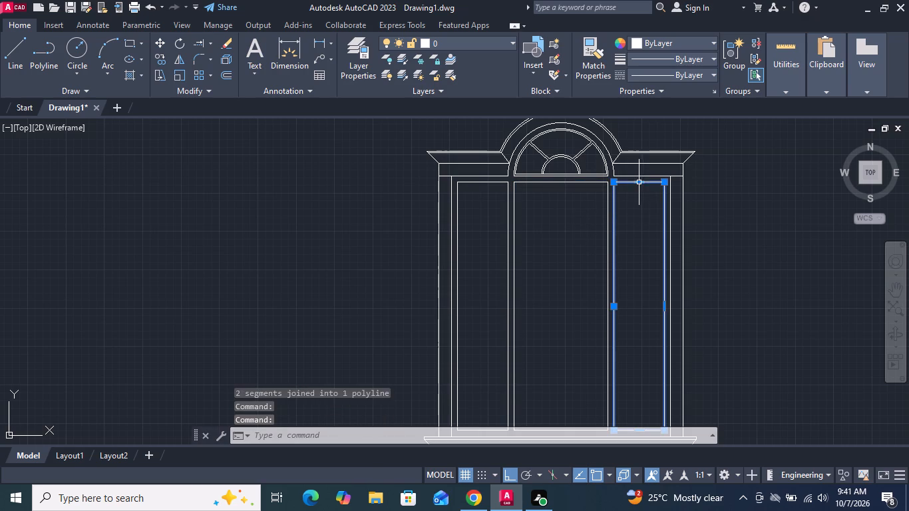
key("j")
key("Return")
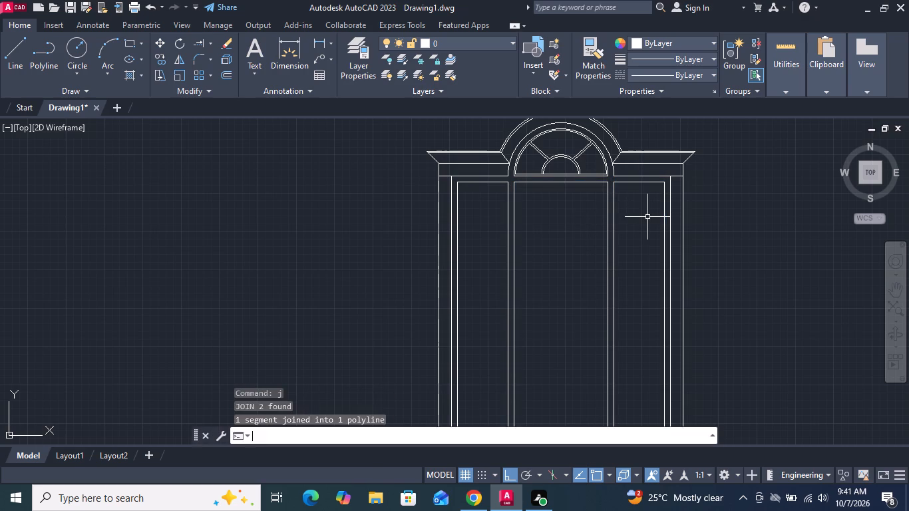
left_click(508, 200)
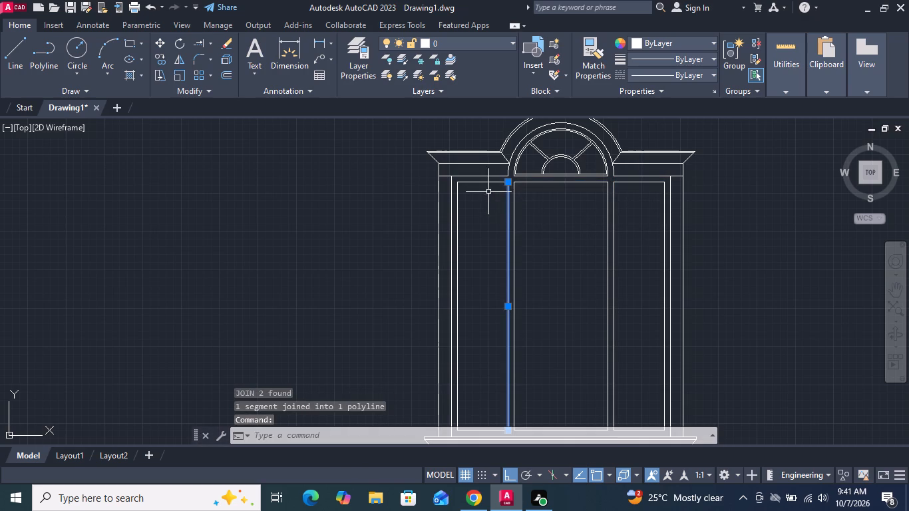
left_click(482, 182)
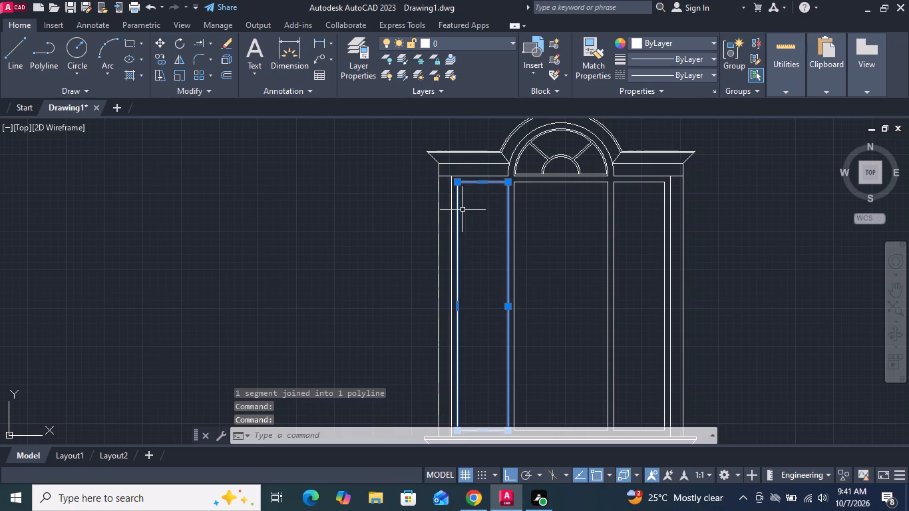
key("j")
key("Return")
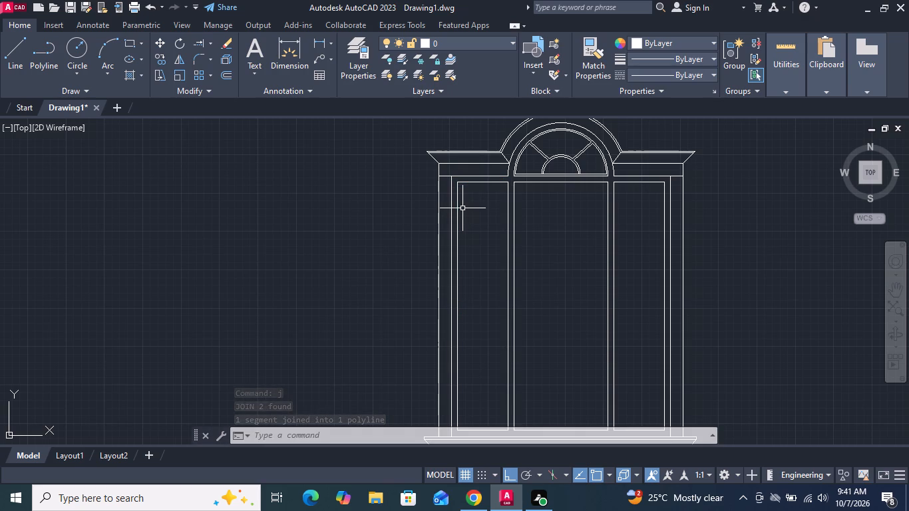
Join the central pane's bottom line to its side and top polyline to complete the pane outline.
scroll(462, 208, "down", 1)
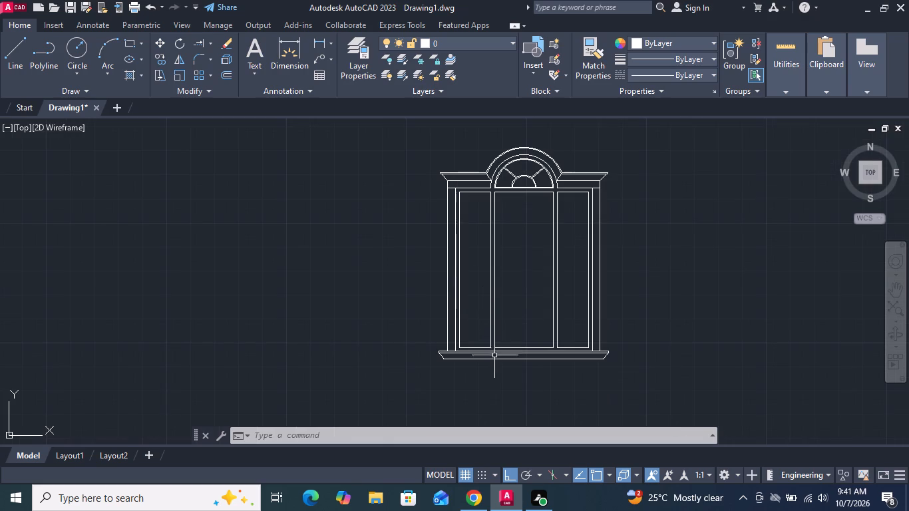
scroll(480, 346, "up", 3)
left_click(486, 358)
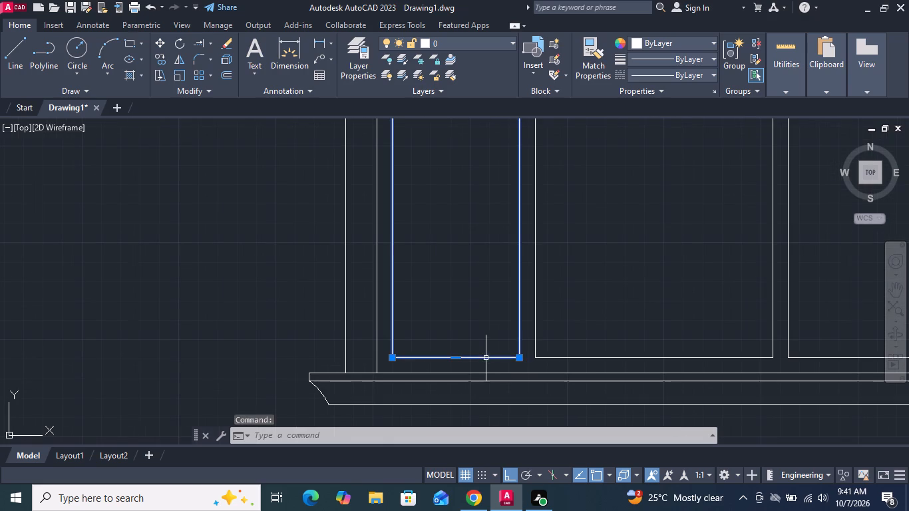
left_click(583, 359)
scroll(580, 353, "down", 2)
key("Escape")
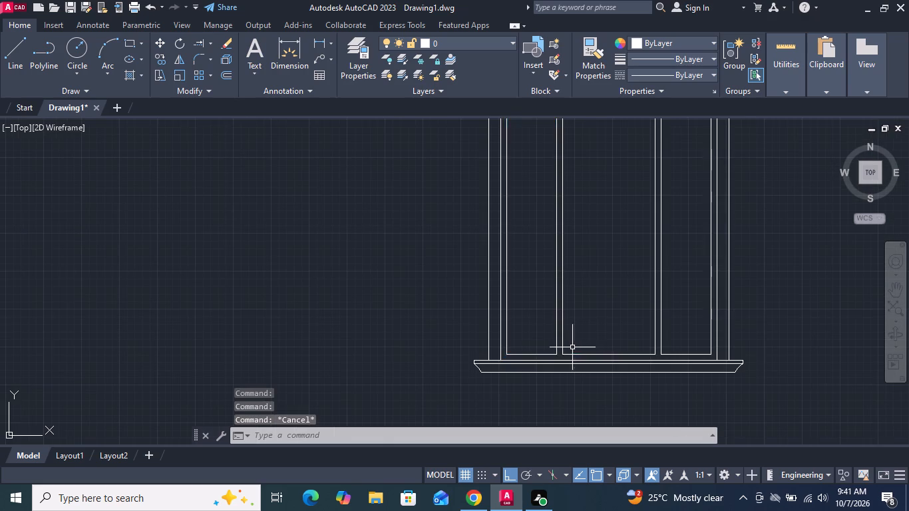
scroll(572, 347, "up", 2)
left_click(566, 352)
left_click(542, 345)
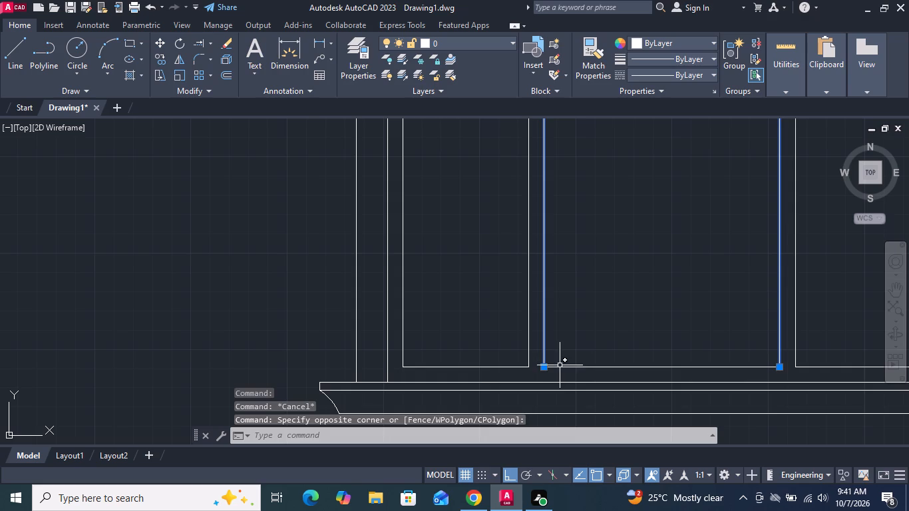
left_click(560, 366)
key("j")
key("Return")
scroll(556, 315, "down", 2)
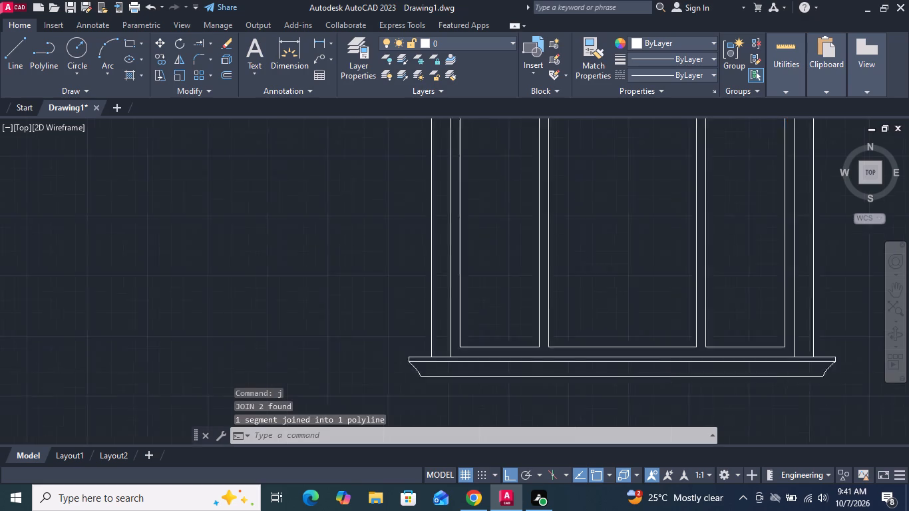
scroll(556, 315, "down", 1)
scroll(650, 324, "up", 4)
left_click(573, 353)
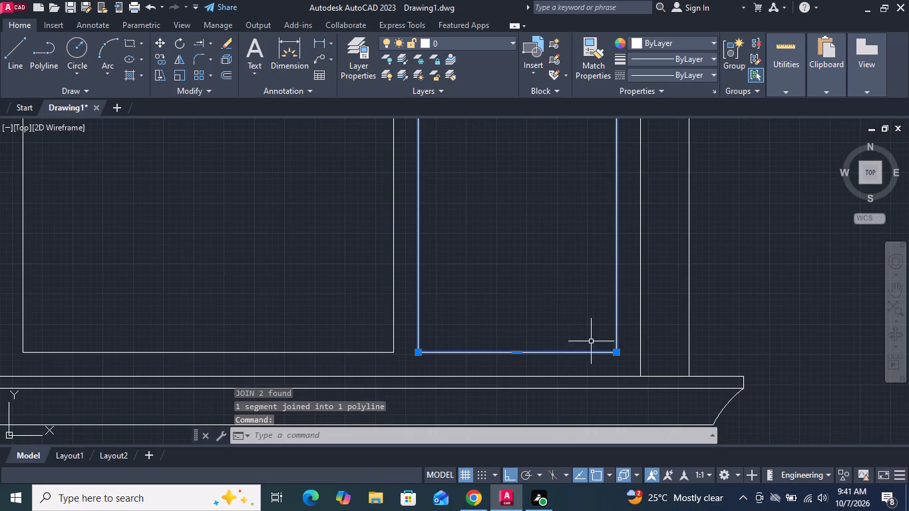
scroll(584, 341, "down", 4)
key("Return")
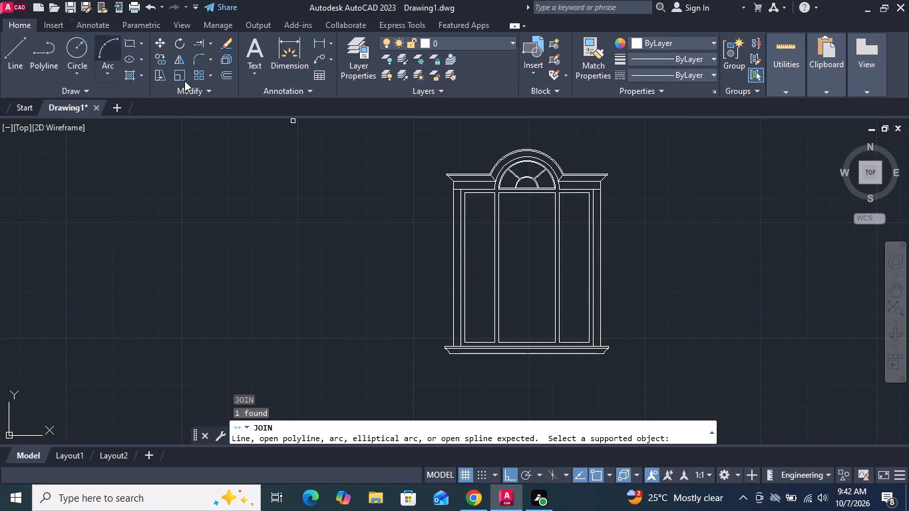
Offset the outlines of the left, central and right panes 2" inward.
left_click(227, 75)
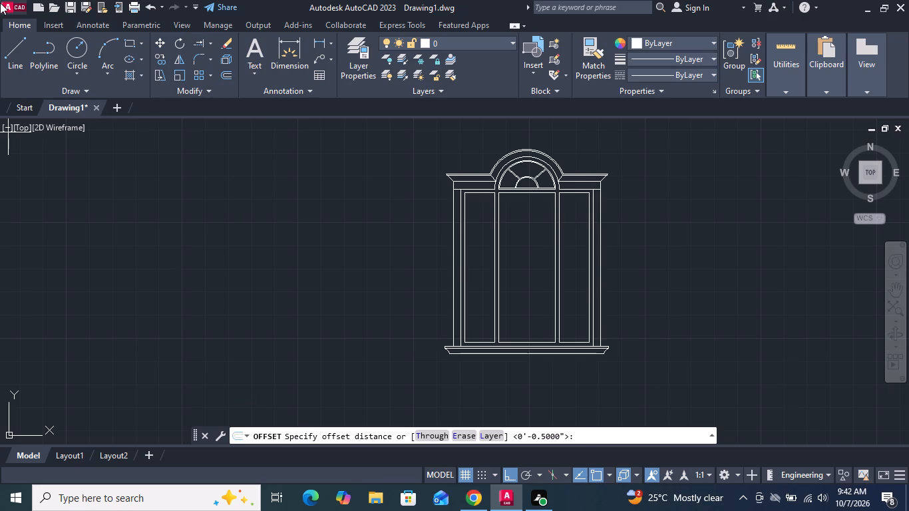
key("2")
key("shift+quotedbl")
key("Return")
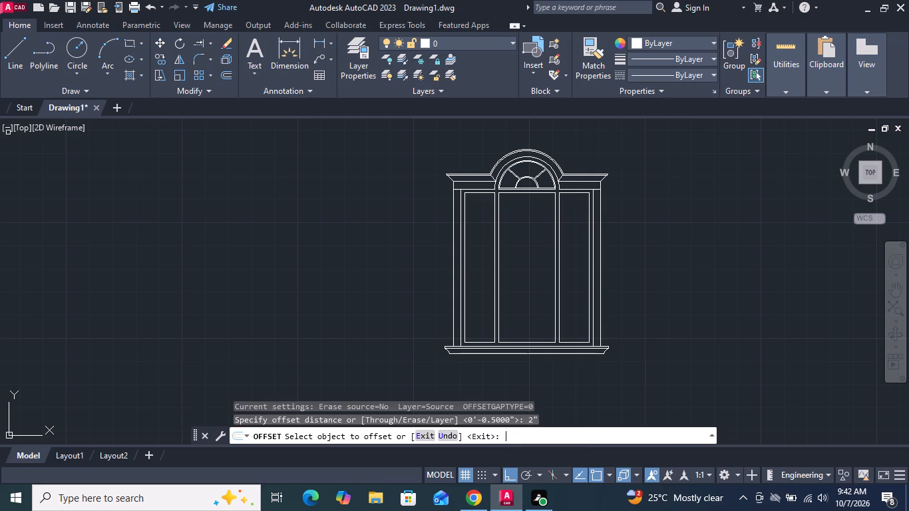
scroll(474, 228, "up", 2)
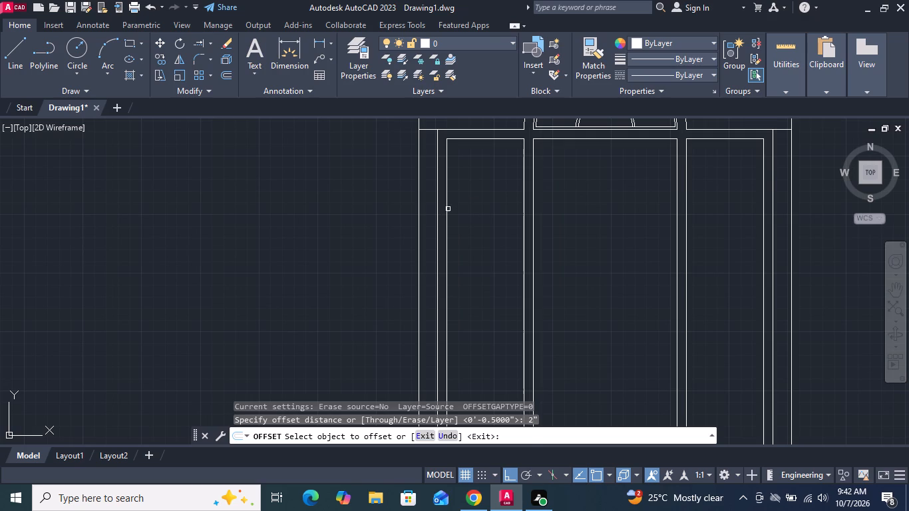
left_click(447, 208)
left_click(474, 218)
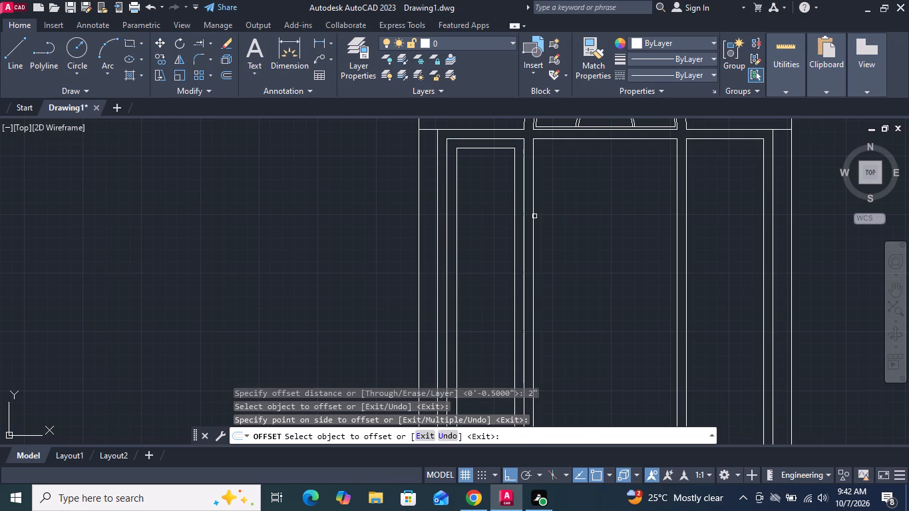
left_click(535, 216)
left_click(565, 221)
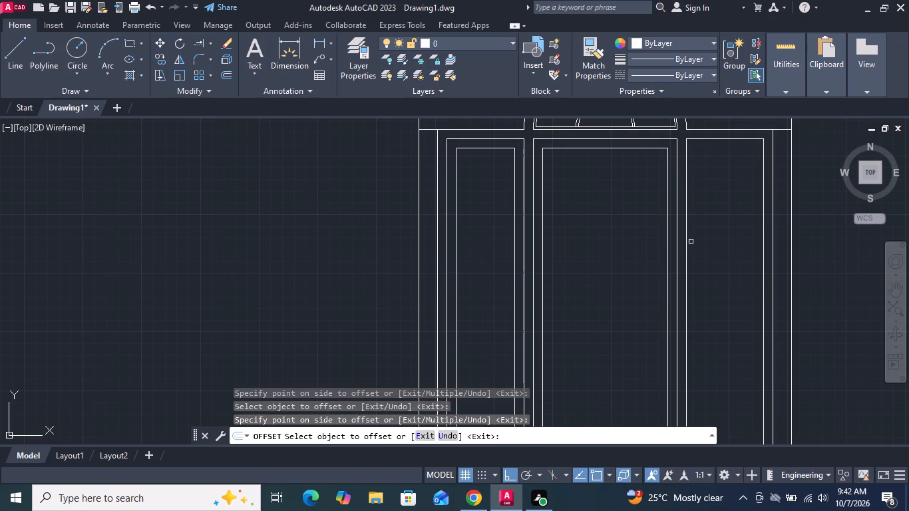
left_click(687, 242)
left_click(707, 245)
key("Return")
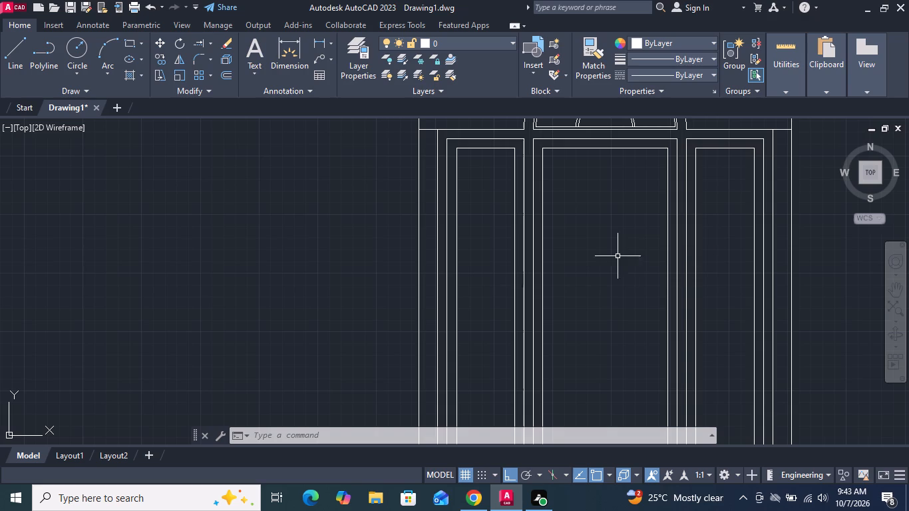
Draw a vertical centre line in the left pane from the inner outline's bottom midpoint to its top midpoint.
middle_click_drag(604, 250, 589, 234)
scroll(589, 234, "down", 2)
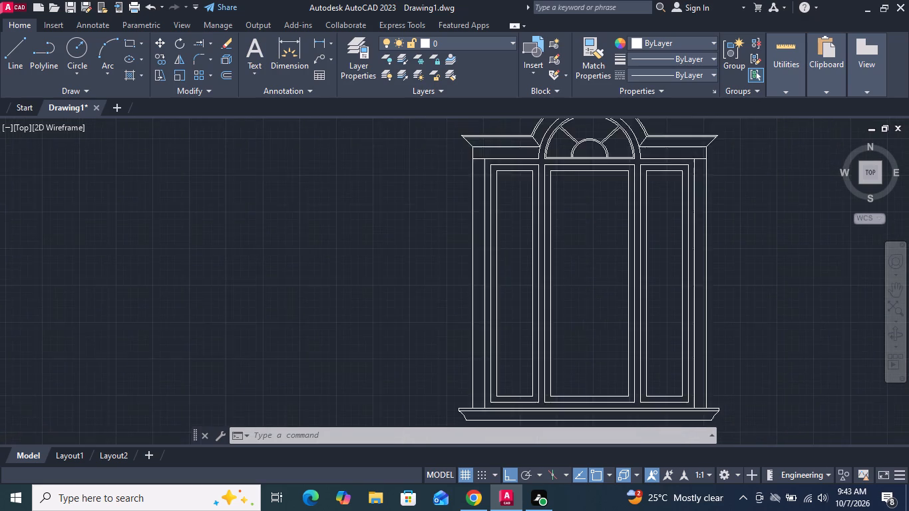
scroll(557, 331, "up", 2)
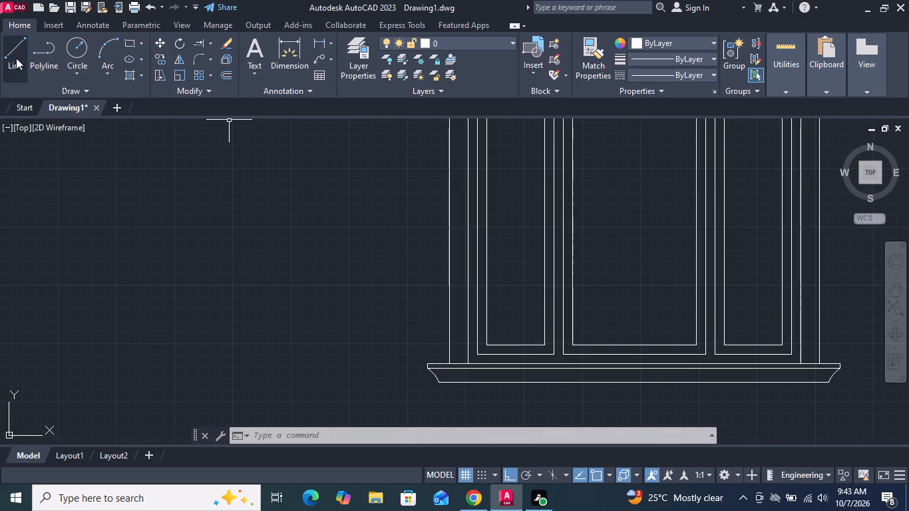
left_click(16, 57)
left_click(512, 343)
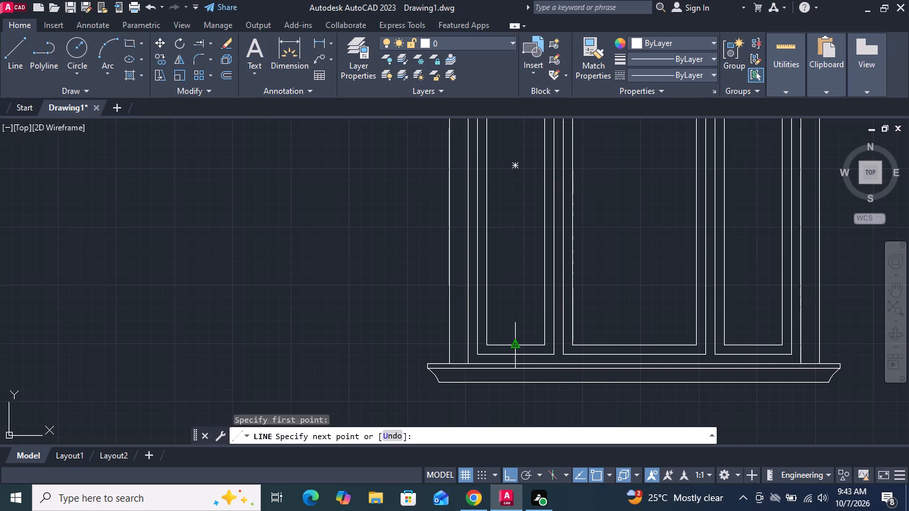
scroll(512, 343, "down", 3)
scroll(521, 257, "up", 3)
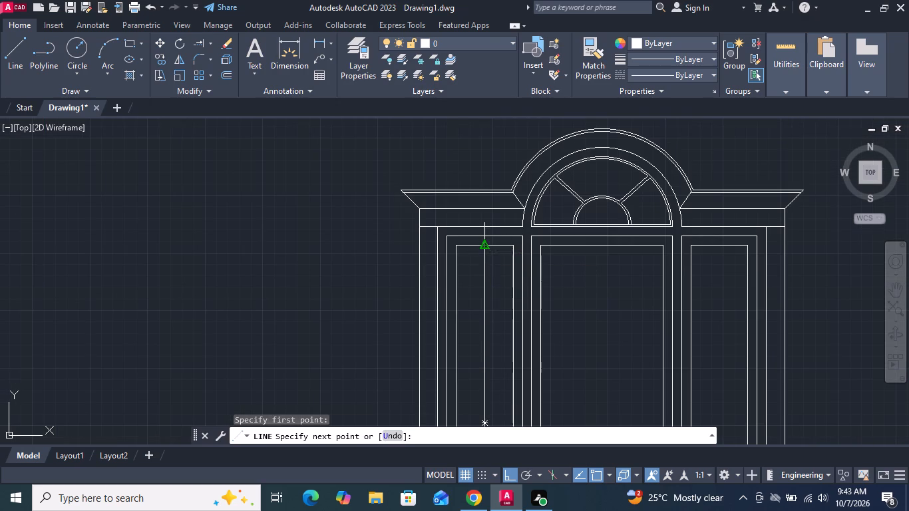
left_click(486, 246)
key("Return")
Offset the left pane's vertical centre line 1/2" to each side.
scroll(491, 304, "up", 3)
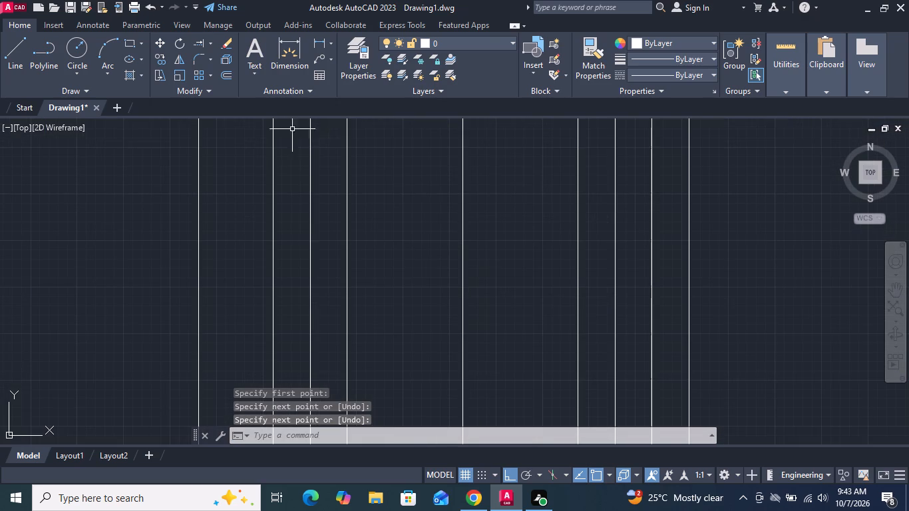
left_click(224, 73)
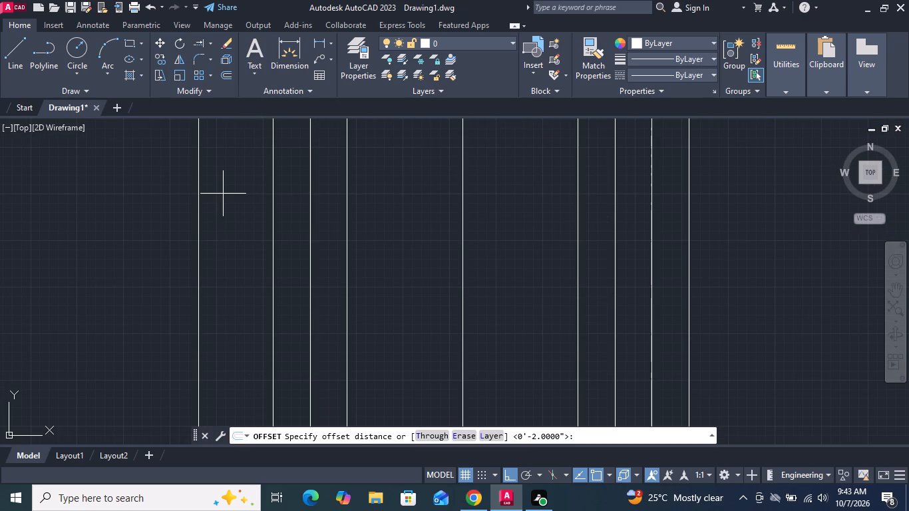
type("1/2")
key("shift+quotedbl")
key("Return")
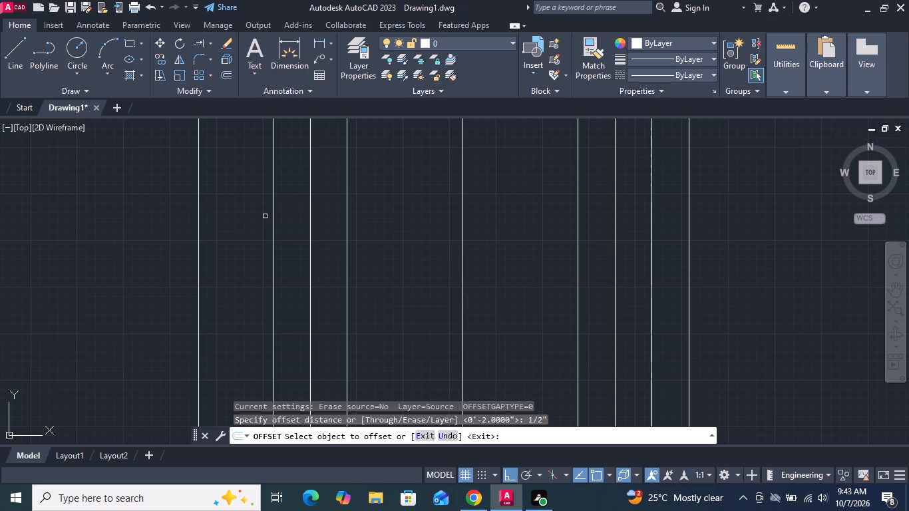
scroll(375, 294, "down", 3)
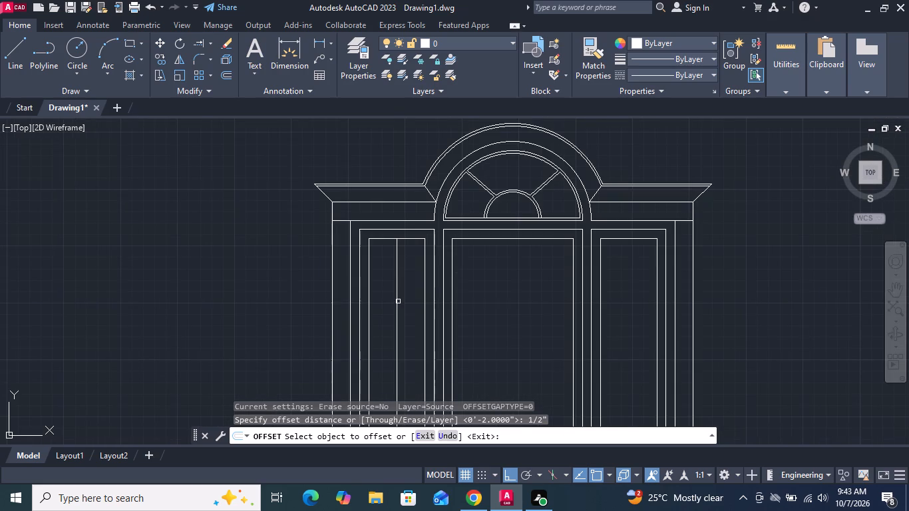
scroll(397, 299, "up", 3)
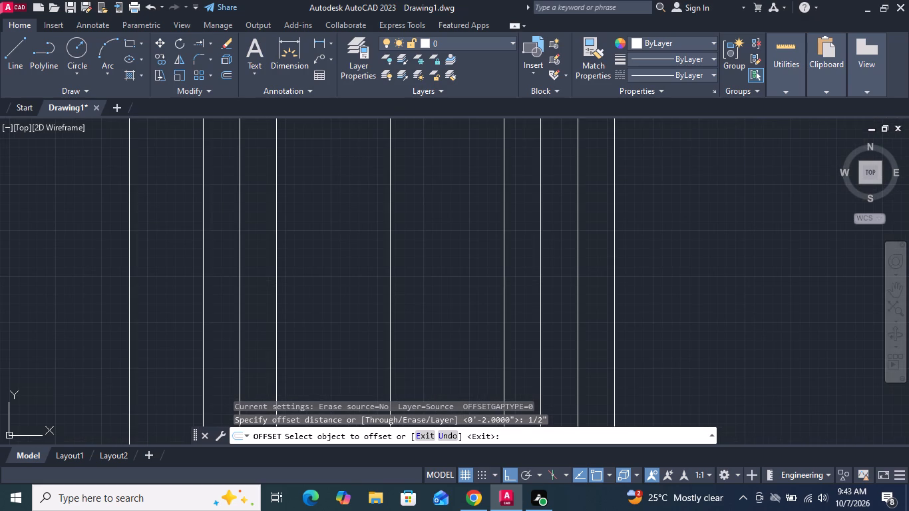
left_click(390, 293)
left_click(401, 297)
left_click(390, 295)
left_click(375, 295)
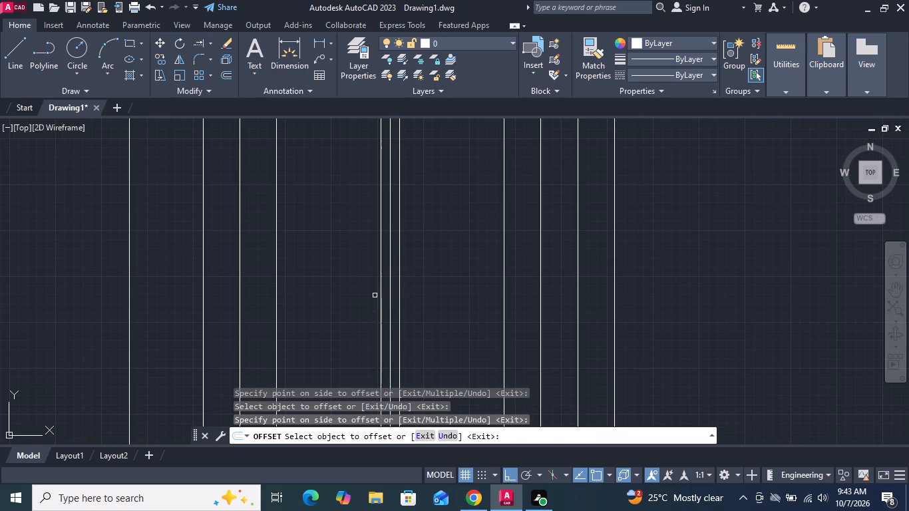
key("Return")
Delete the original centre line between the two offset muntin lines in the left pane.
left_click(391, 293)
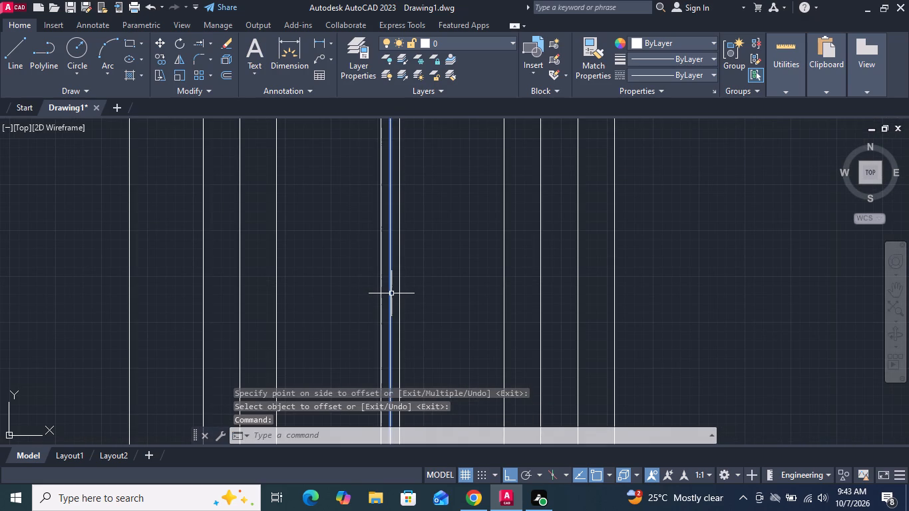
key("Delete")
Copy the left pane's pair of vertical muntin lines to the bottom midpoint of the right pane's inner outline.
scroll(394, 307, "down", 4)
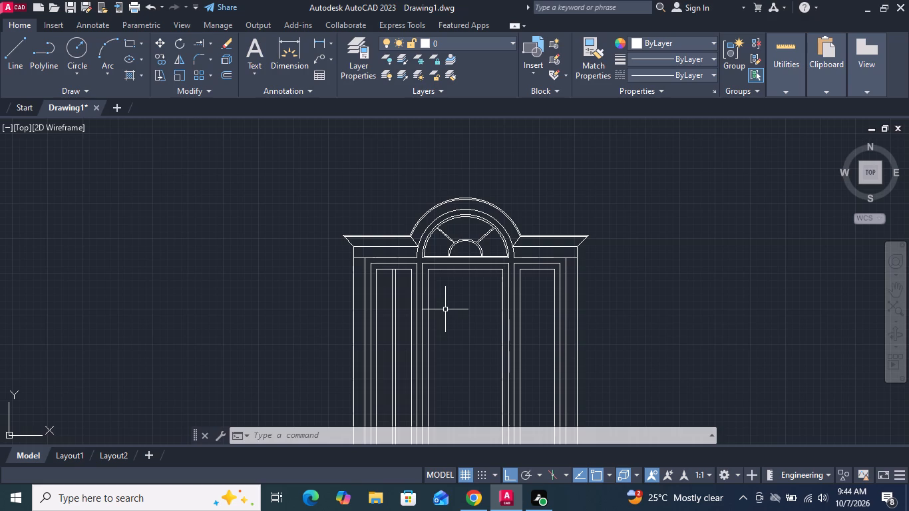
middle_click_drag(446, 302, 405, 138)
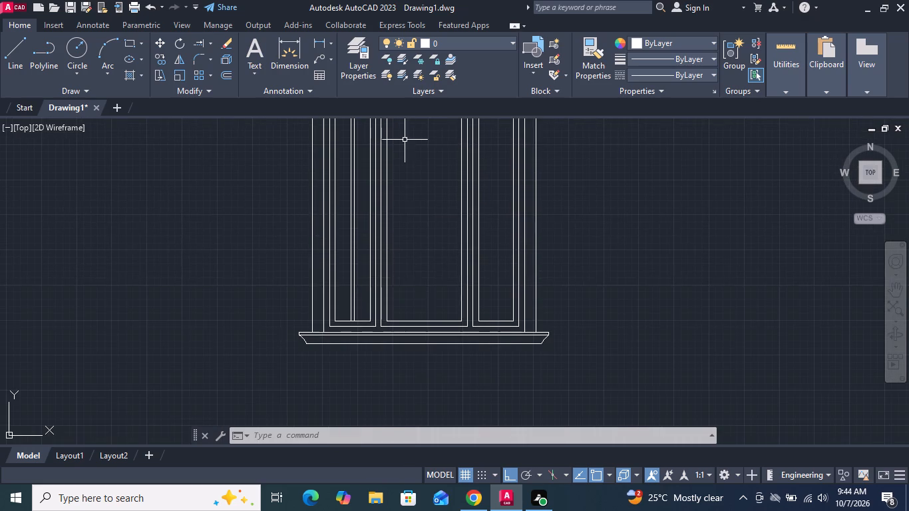
scroll(372, 324, "up", 3)
left_click(297, 294)
left_click(270, 288)
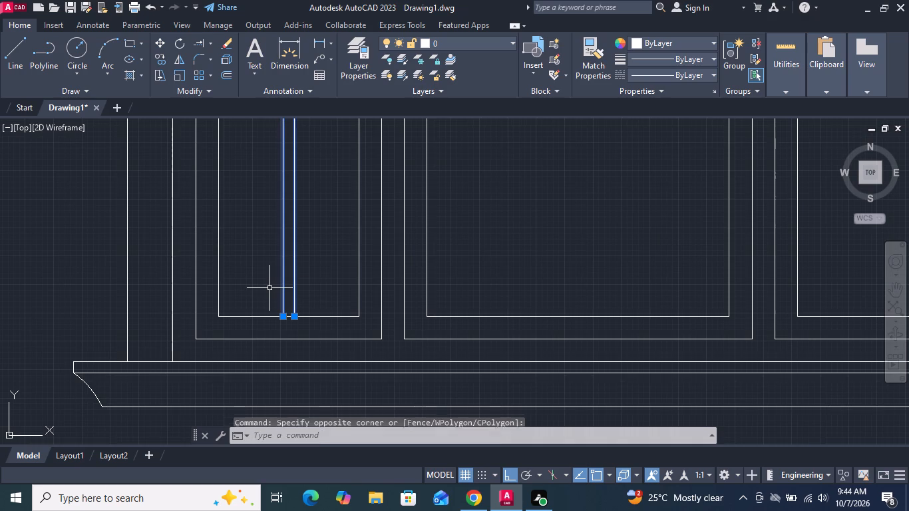
type("co")
key("Return")
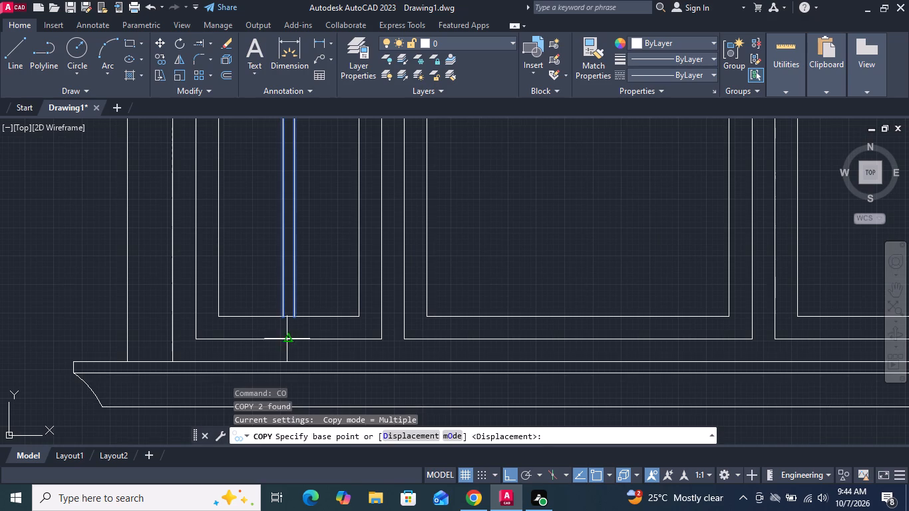
left_click(288, 317)
scroll(288, 317, "down", 2)
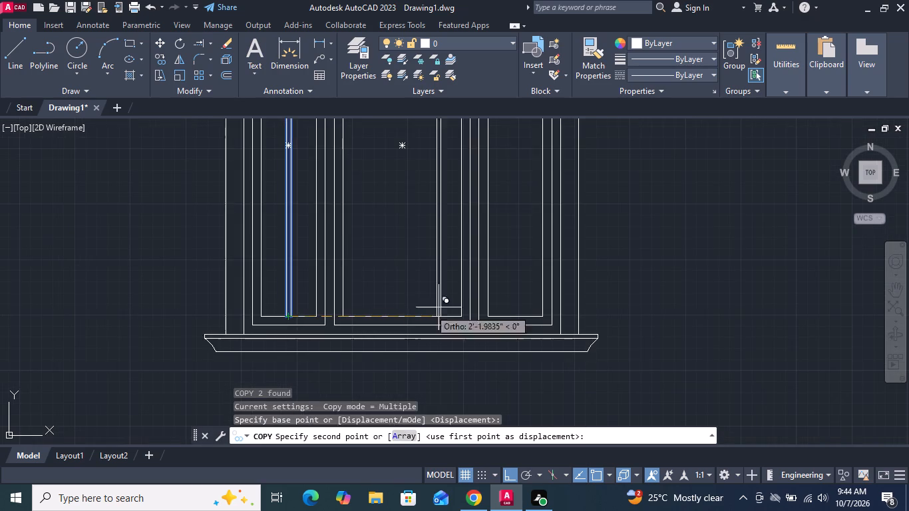
scroll(506, 303, "up", 2)
left_click(524, 336)
key("Return")
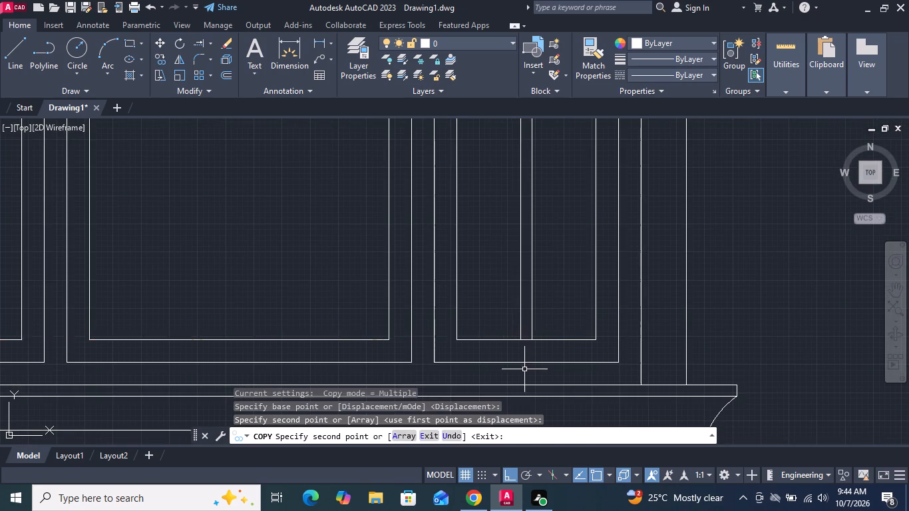
Draw a vertical centre line in the central pane from the inner outline's bottom midpoint to its top edge.
scroll(524, 369, "down", 2)
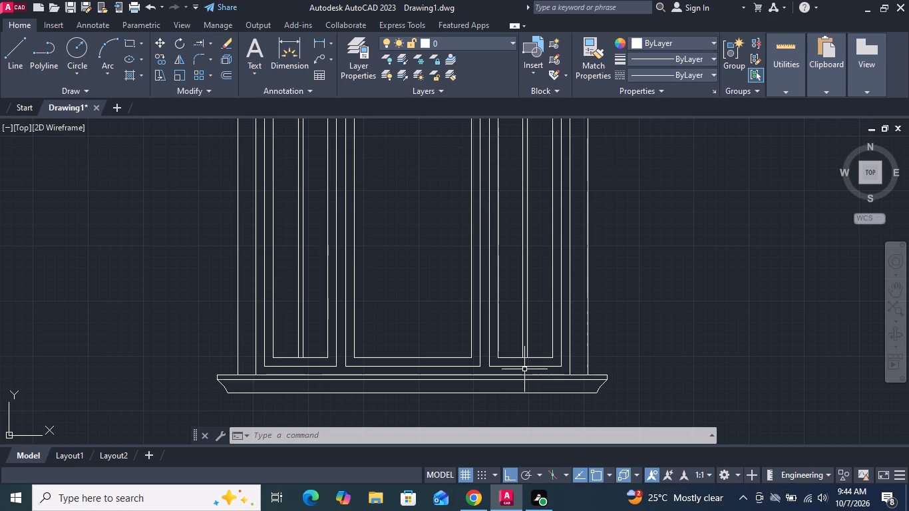
scroll(531, 371, "down", 1)
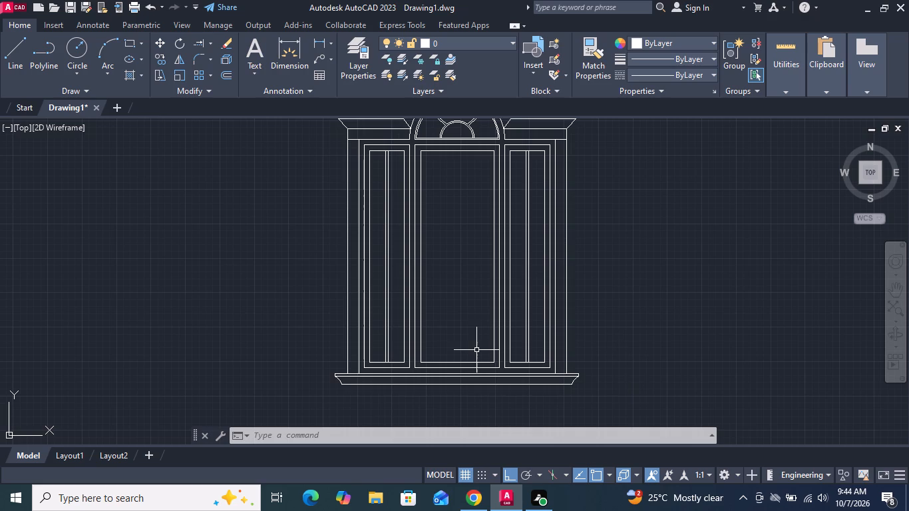
middle_click_drag(475, 349, 474, 381)
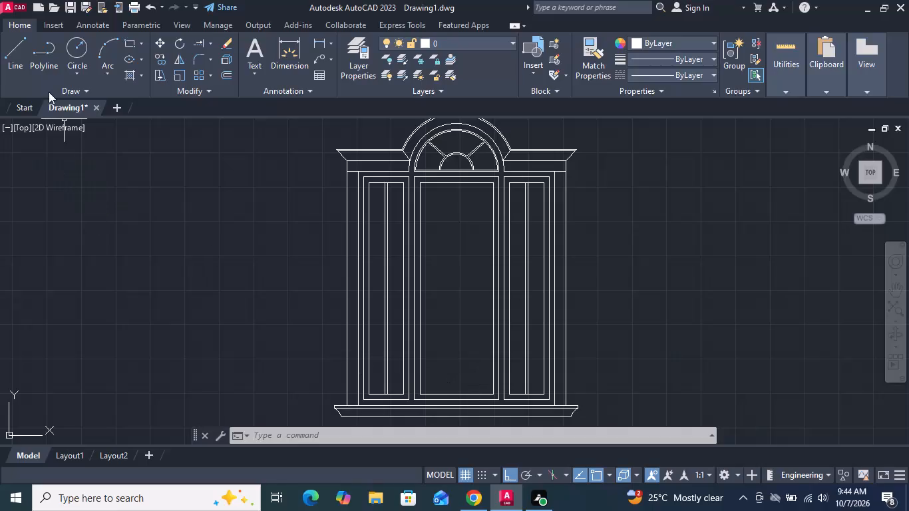
left_click(9, 58)
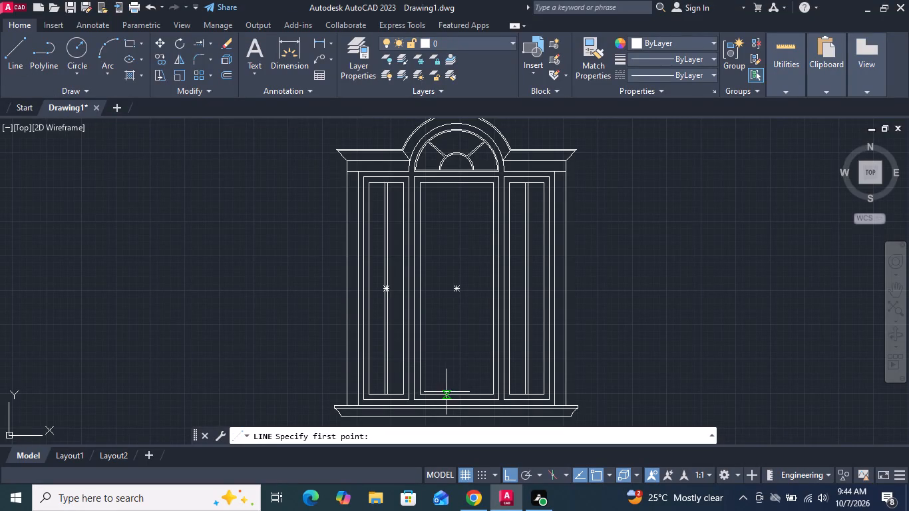
left_click(457, 394)
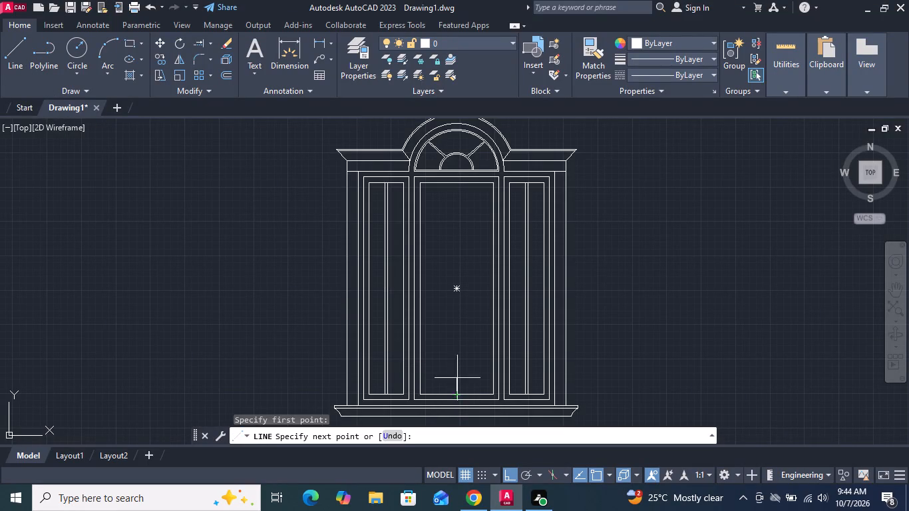
left_click(460, 178)
key("Return")
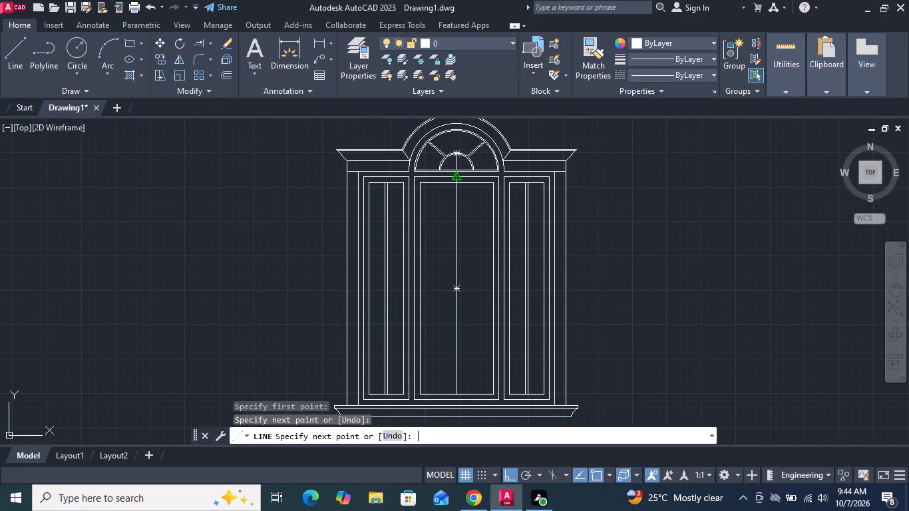
Offset the central pane's vertical centre line 1/2" to each side.
left_click(221, 78)
key("Return")
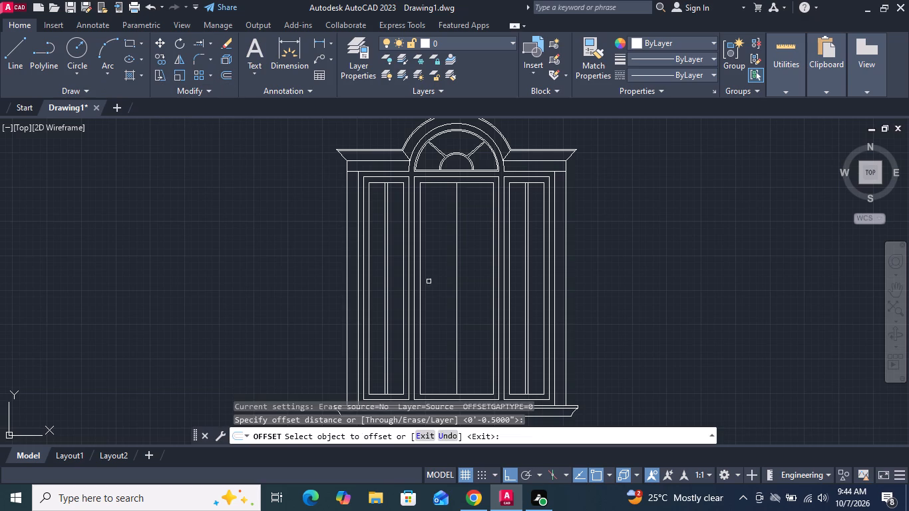
left_click(455, 259)
left_click(445, 259)
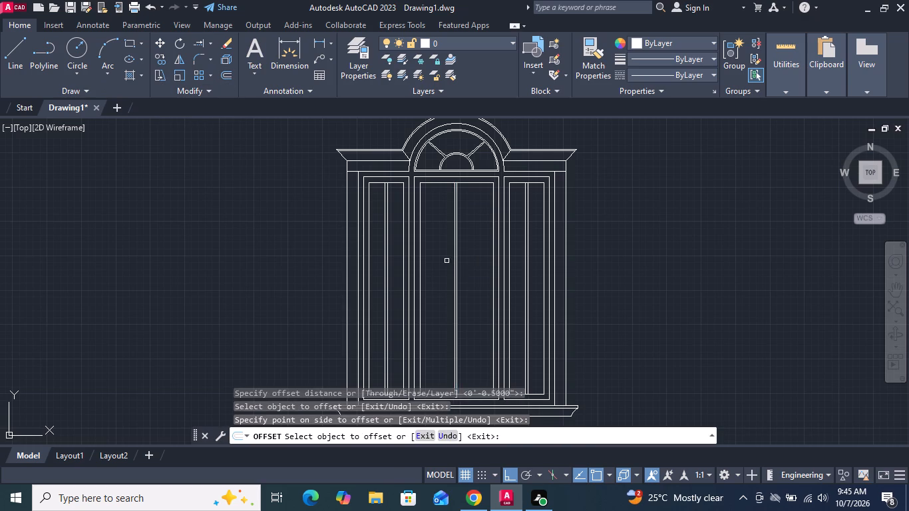
left_click(456, 263)
scroll(468, 265, "up", 3)
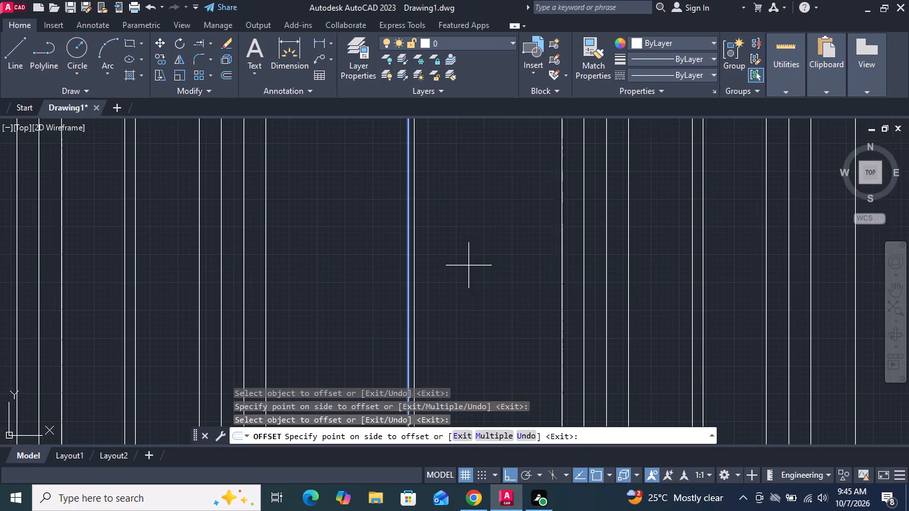
key("Return")
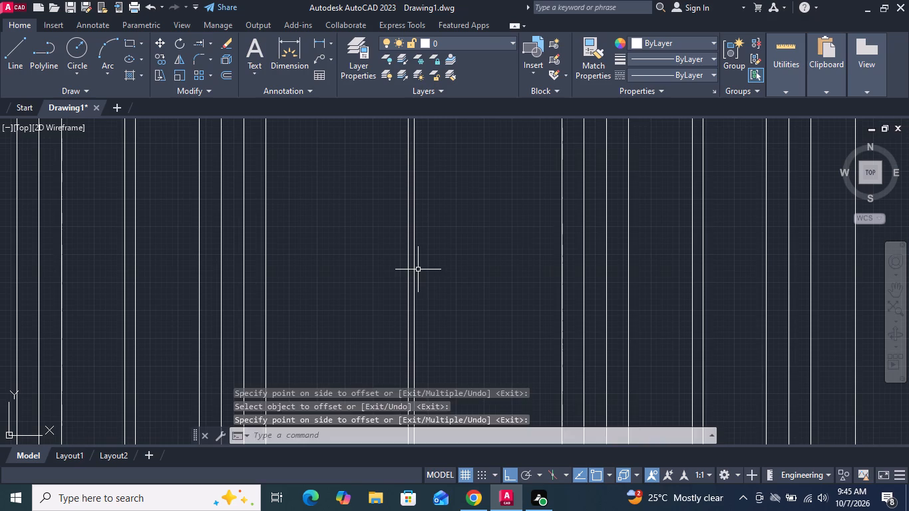
key("Return")
key("Return")
left_click(415, 267)
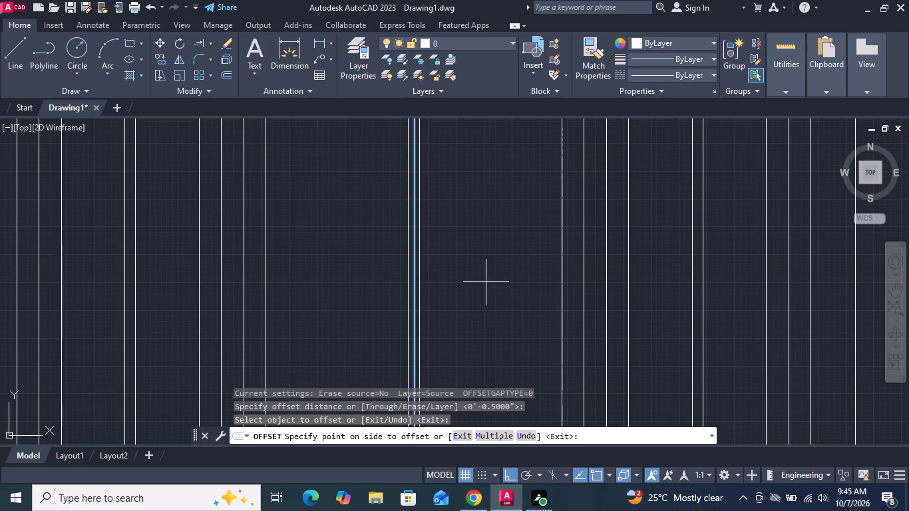
left_click(496, 284)
key("Return")
Delete the original centre line between the two offset muntin lines in the central pane.
scroll(421, 281, "up", 1)
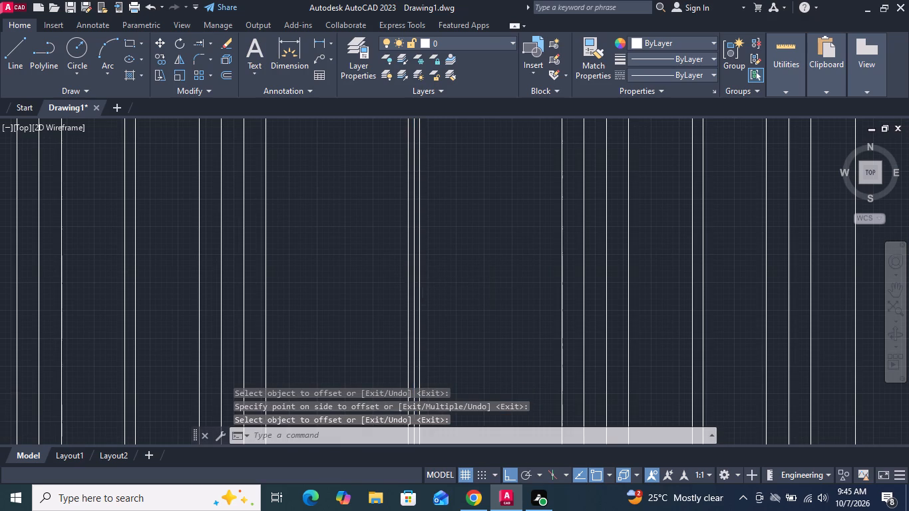
left_click(409, 268)
key("Delete")
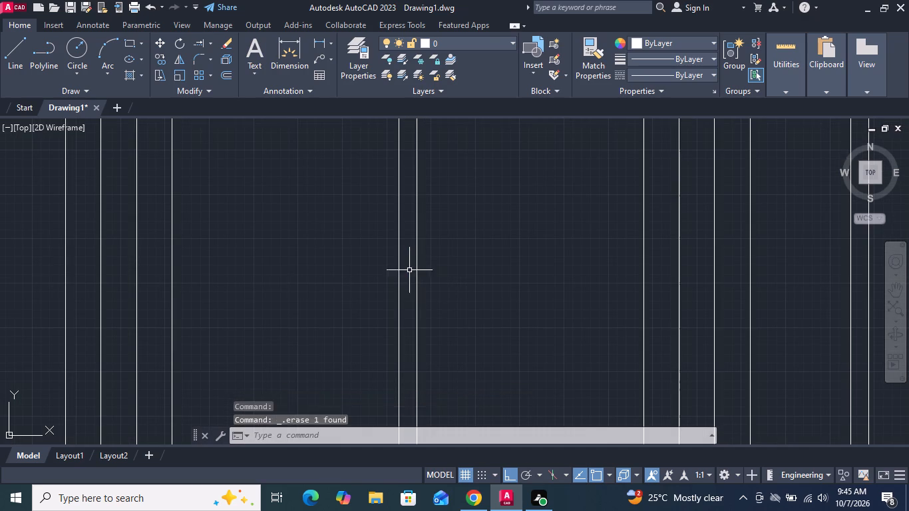
Copy the central pane's pair of vertical muntin lines about 5.2" to each side, along the bottom edge of the inner outline.
scroll(425, 275, "down", 5)
scroll(436, 369, "up", 4)
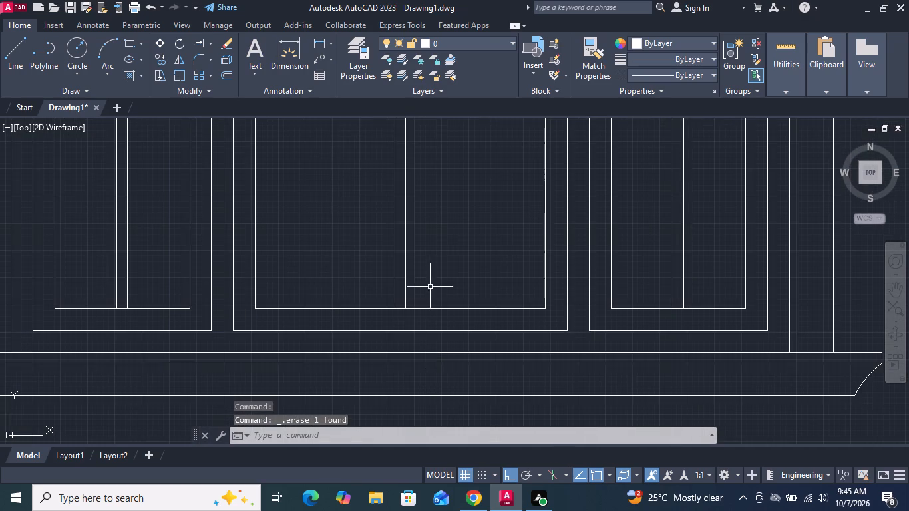
left_click_drag(434, 279, 411, 279)
left_click(367, 270)
left_click(156, 65)
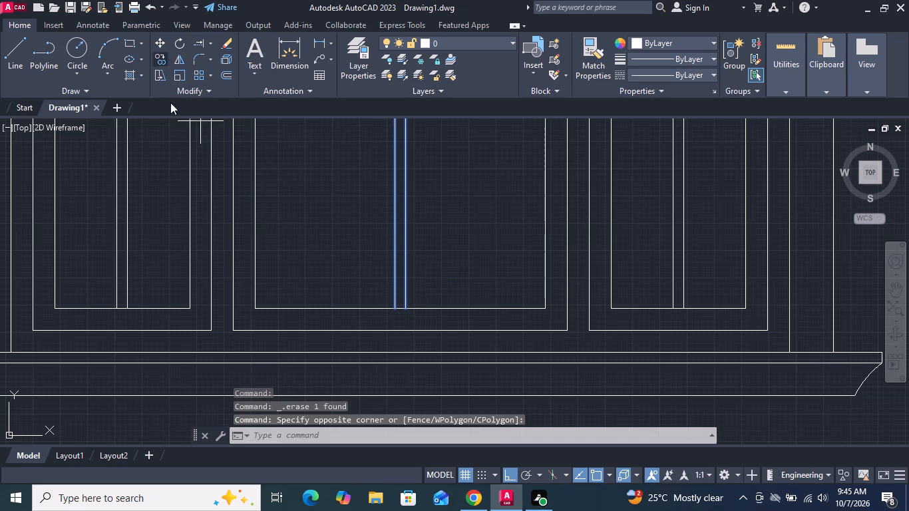
left_click(398, 309)
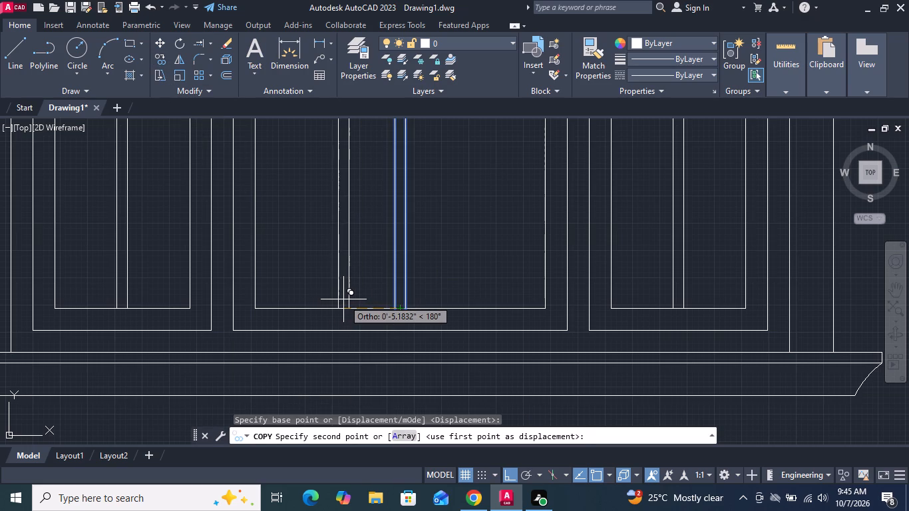
left_click(343, 299)
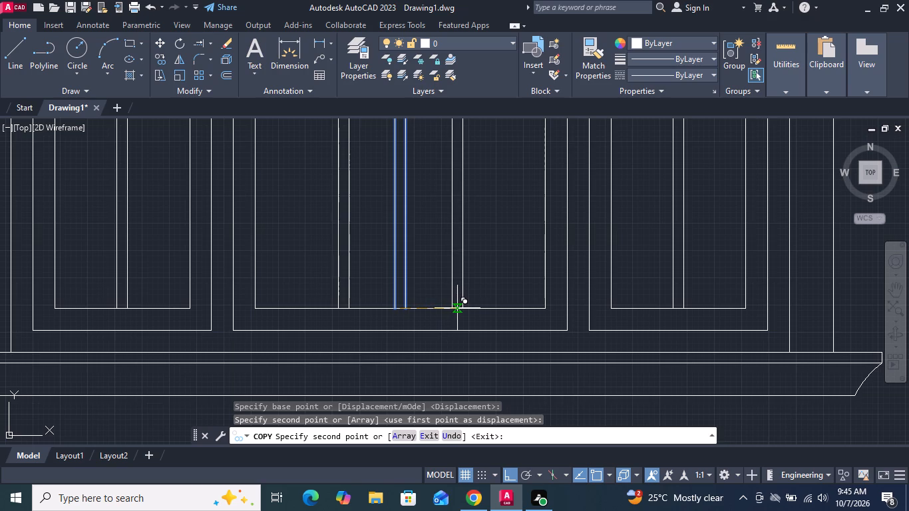
left_click(457, 308)
key("Return")
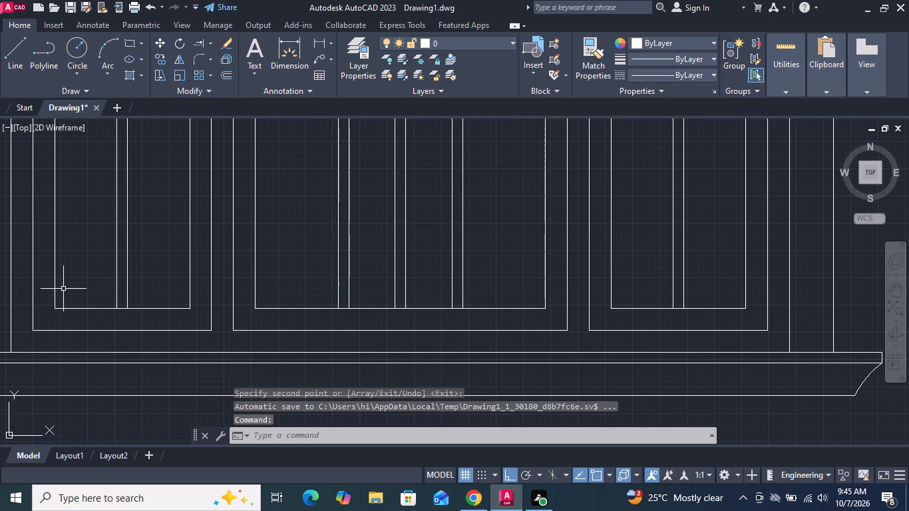
Delete the original middle pair of vertical muntin lines in the central pane.
left_click(419, 256)
left_click(369, 250)
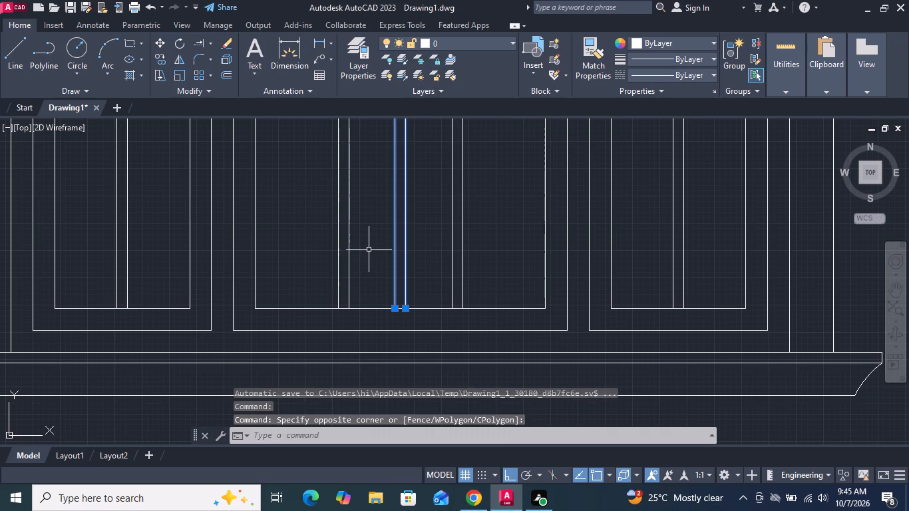
key("Delete")
Draw a horizontal line across the central pane between the midpoints of the inner outline's left and right edges.
scroll(404, 333, "down", 4)
scroll(403, 219, "up", 1)
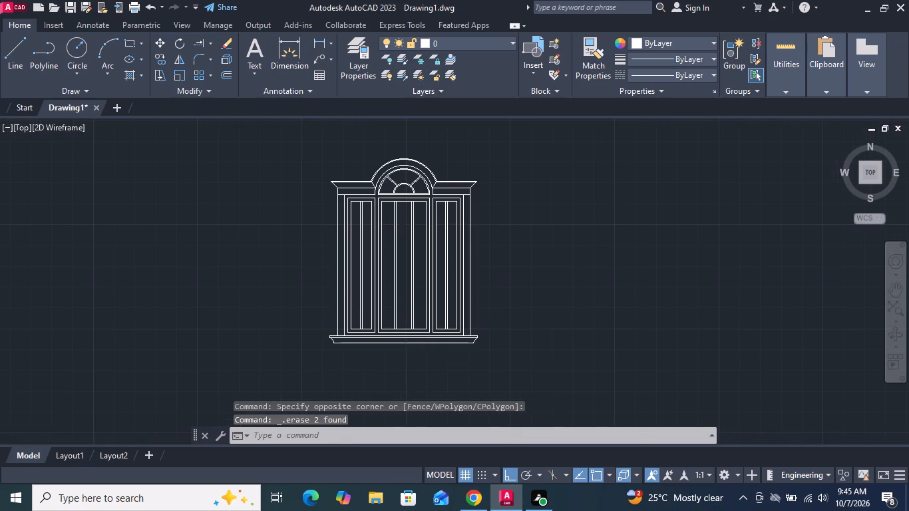
scroll(403, 219, "up", 1)
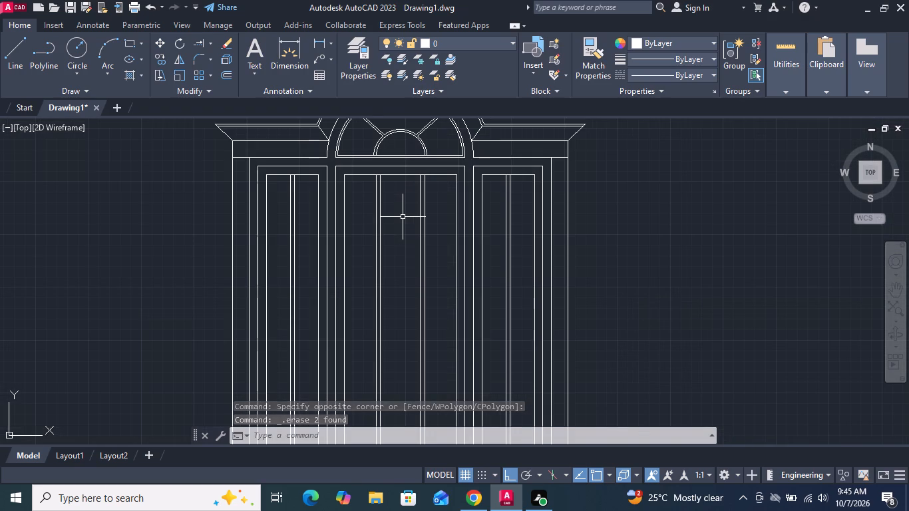
middle_click_drag(403, 215, 401, 173)
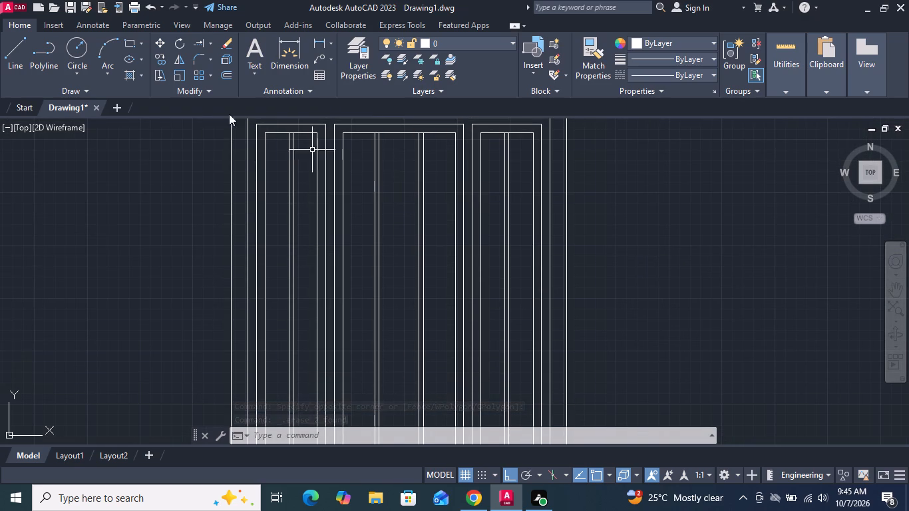
left_click(4, 52)
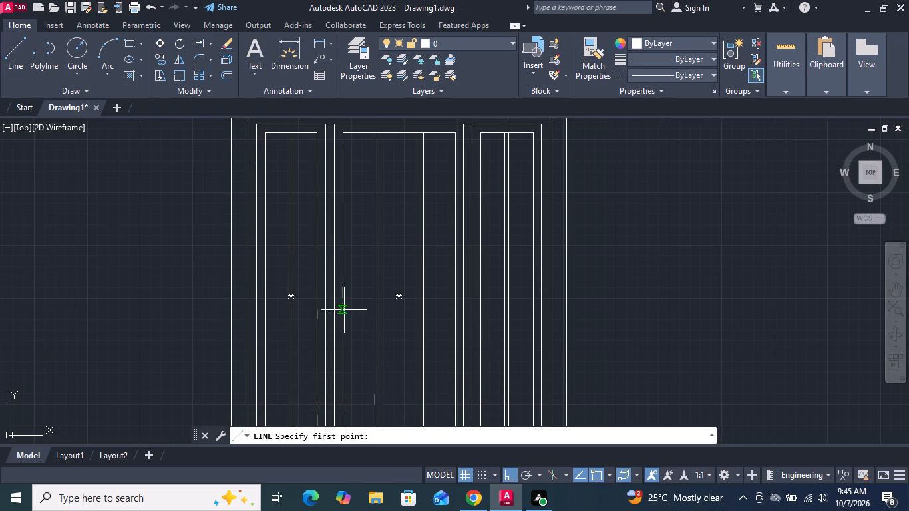
left_click(344, 297)
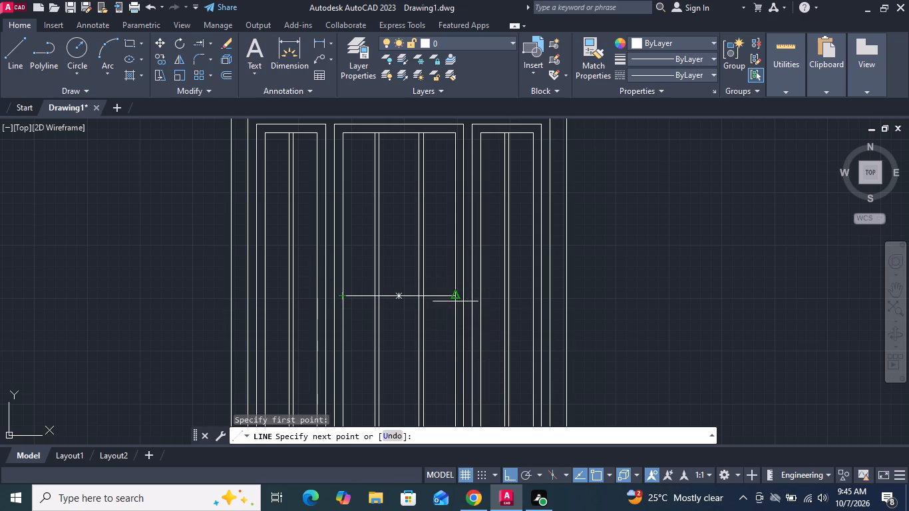
left_click(456, 298)
key("Return")
Offset the central pane's horizontal centre line 1/2" above and below.
scroll(395, 309, "up", 3)
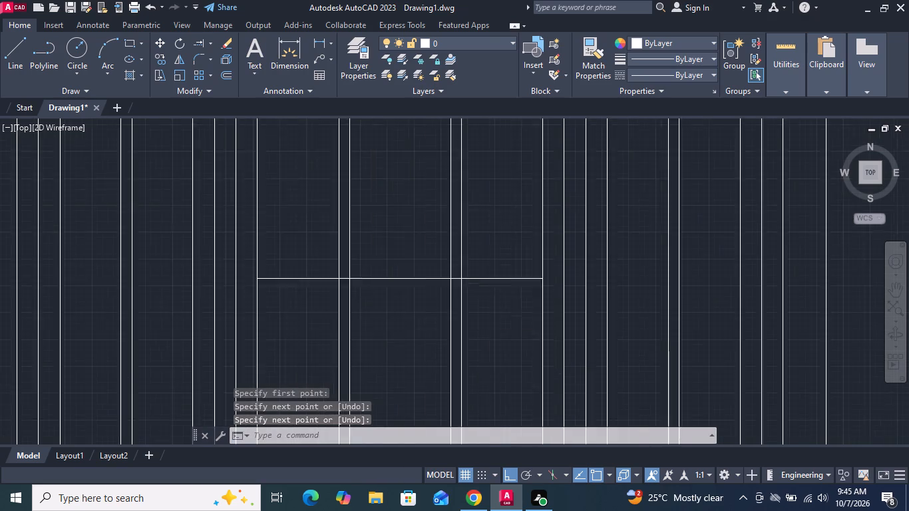
left_click(222, 75)
key("Return")
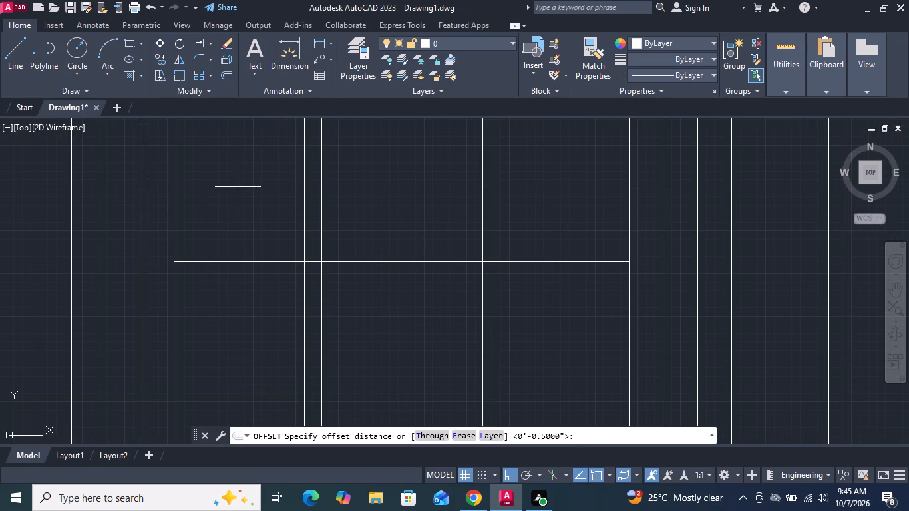
left_click(374, 261)
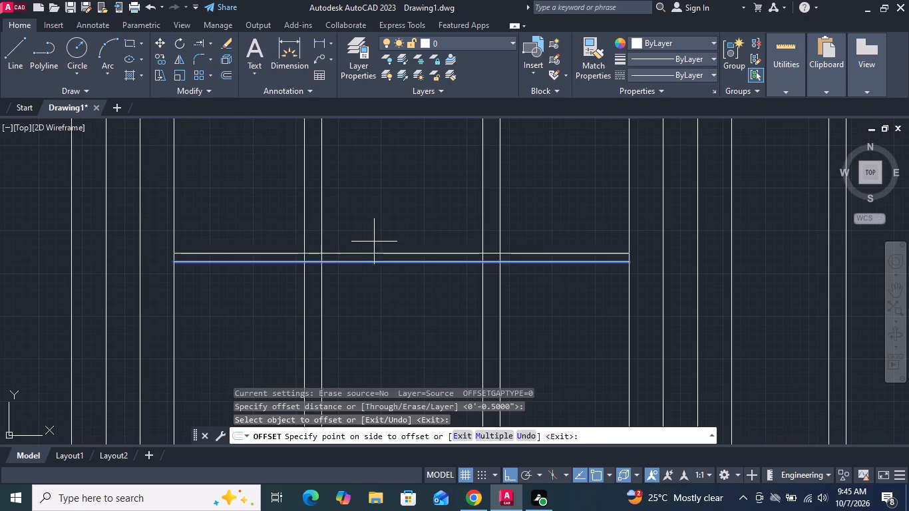
left_click(374, 238)
left_click(375, 261)
left_click(375, 286)
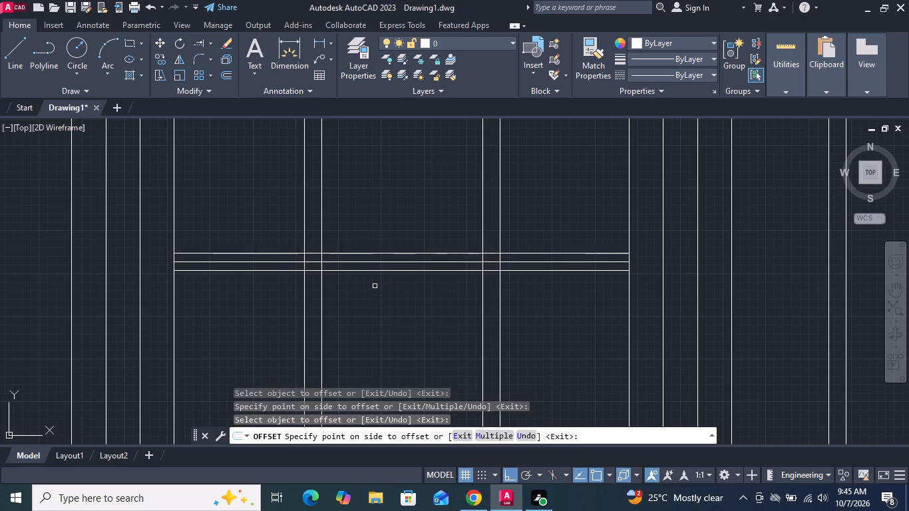
key("Return")
Delete the original horizontal centre line between the two offset muntin lines in the central pane.
left_click(375, 261)
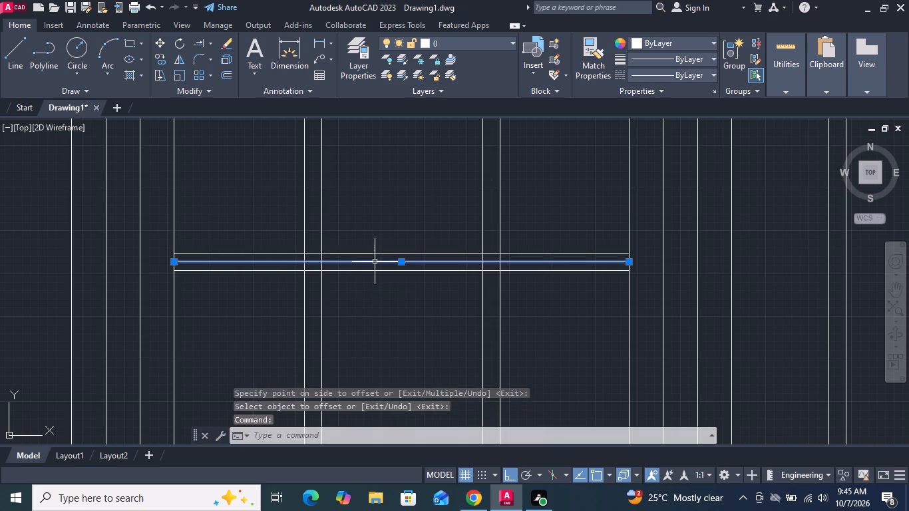
key("Delete")
Copy the central pane's pair of horizontal muntin lines to about the middle of its upper half and of its lower half.
scroll(385, 293, "down", 3)
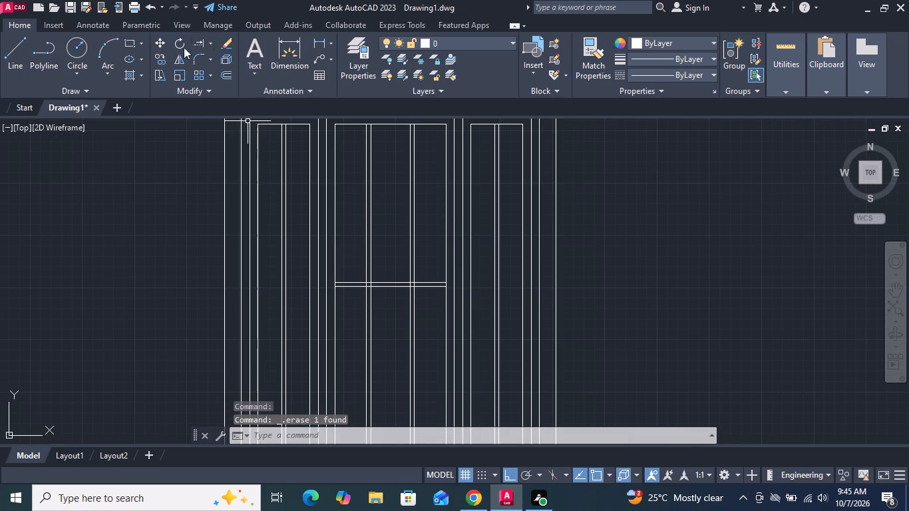
left_click(160, 61)
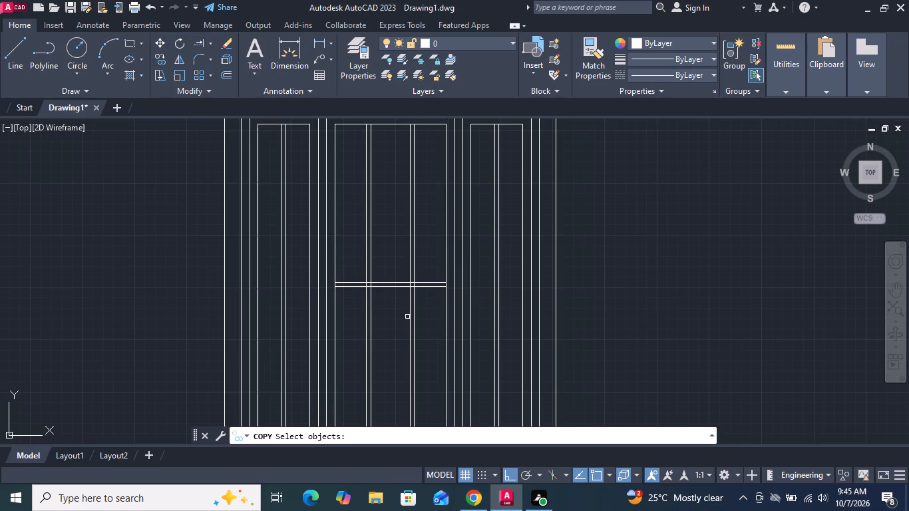
left_click(397, 299)
left_click(387, 274)
key("Return")
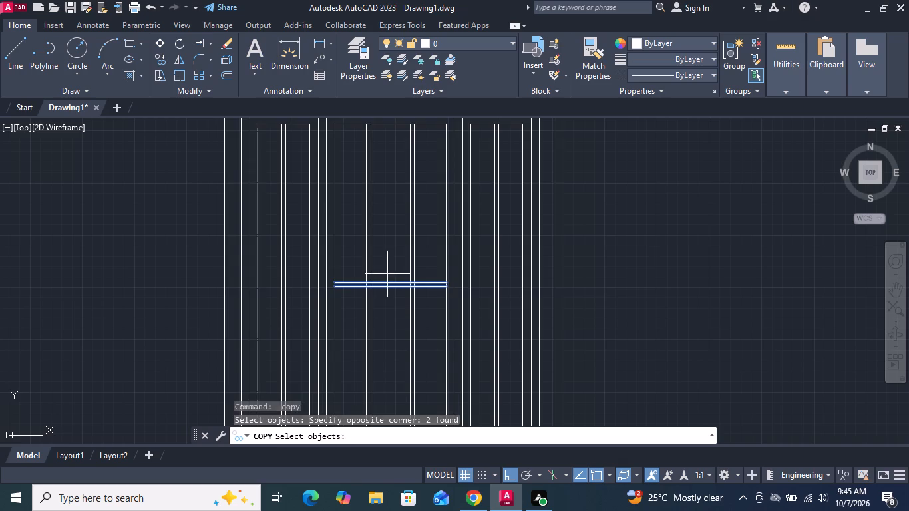
scroll(345, 281, "up", 3)
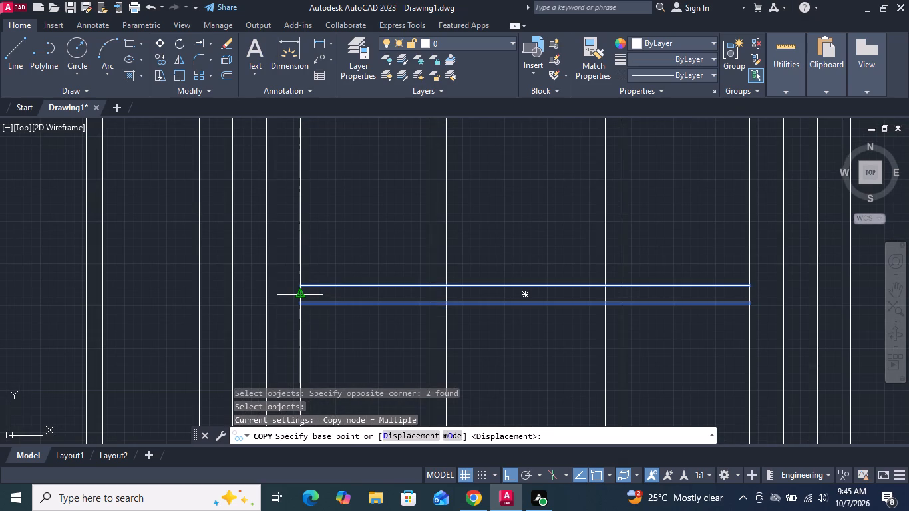
left_click(303, 293)
scroll(303, 293, "down", 4)
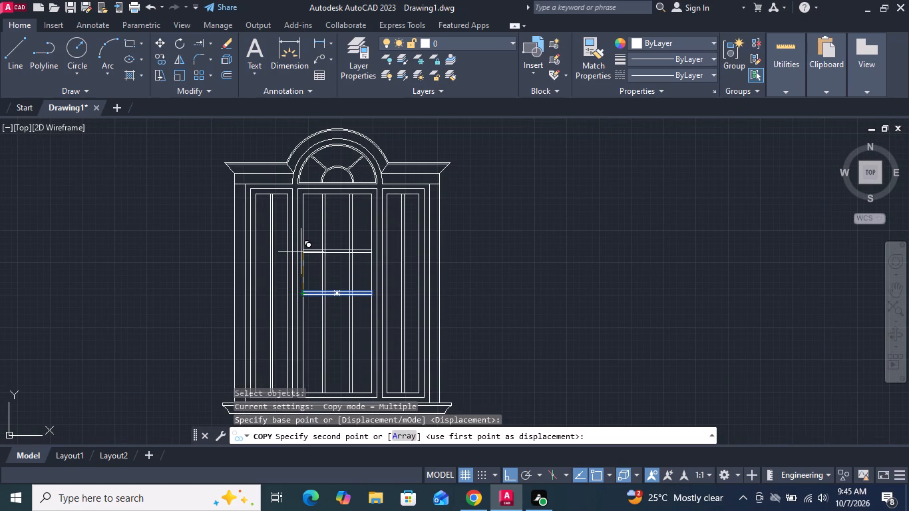
left_click(302, 243)
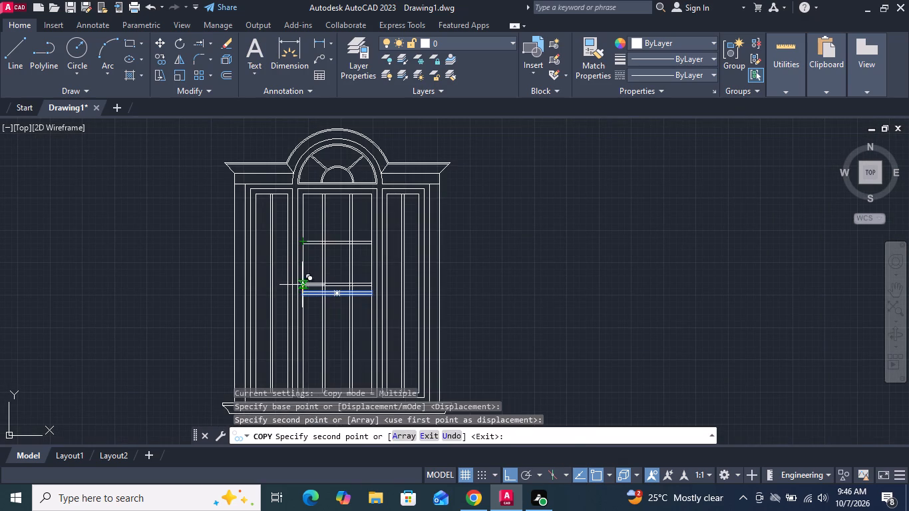
left_click(299, 344)
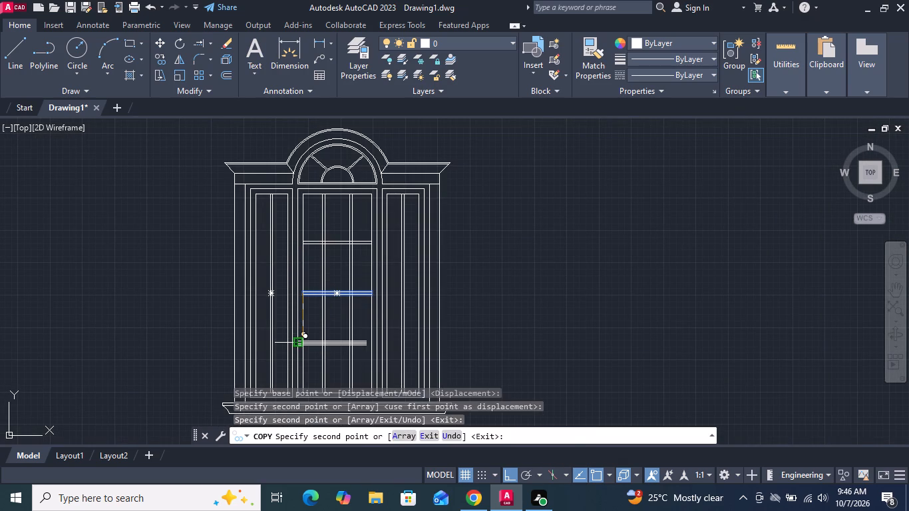
key("Return")
Move the lower pair of horizontal muntin lines sideways so their right ends meet the right edge of the central pane's inner outline.
scroll(319, 350, "up", 2)
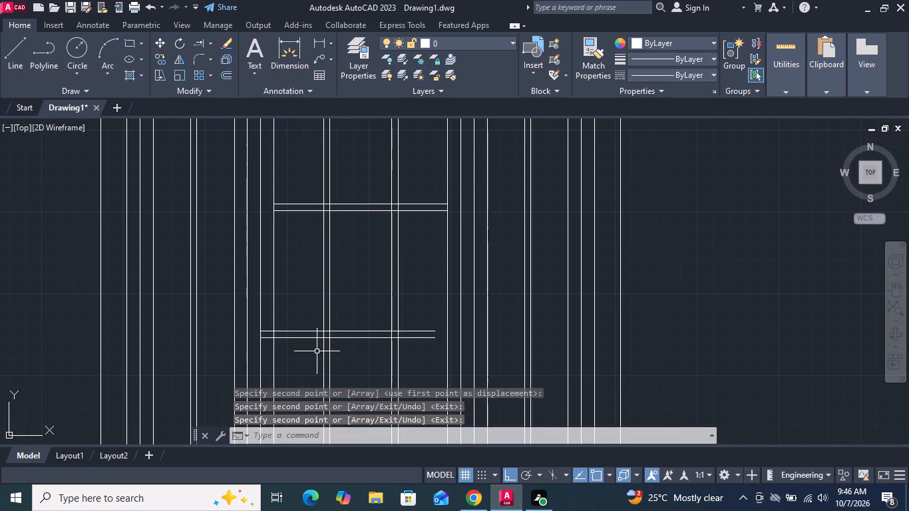
left_click(304, 350)
left_click(297, 303)
key("m")
key("Return")
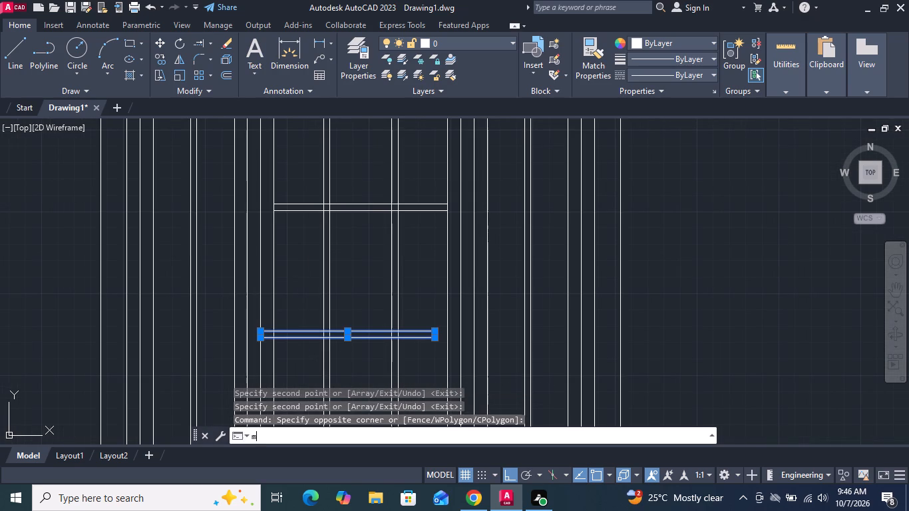
scroll(488, 367, "up", 3)
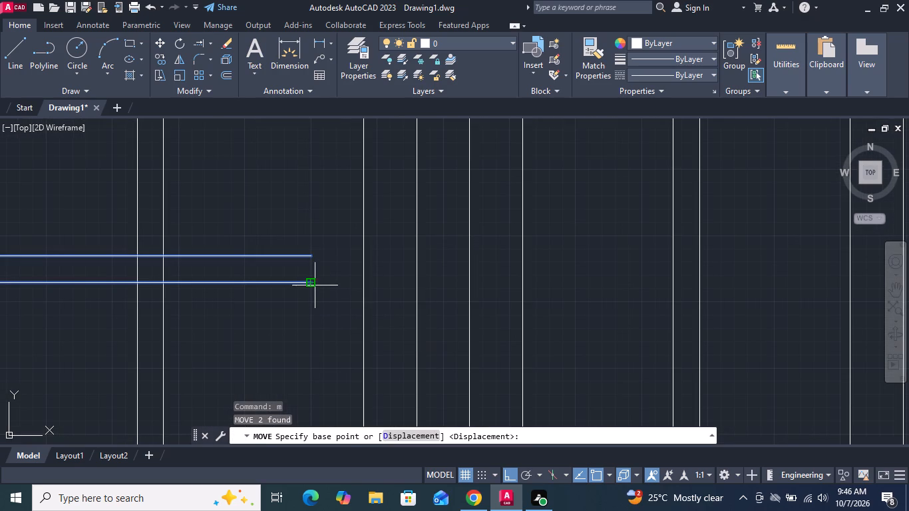
left_click(313, 284)
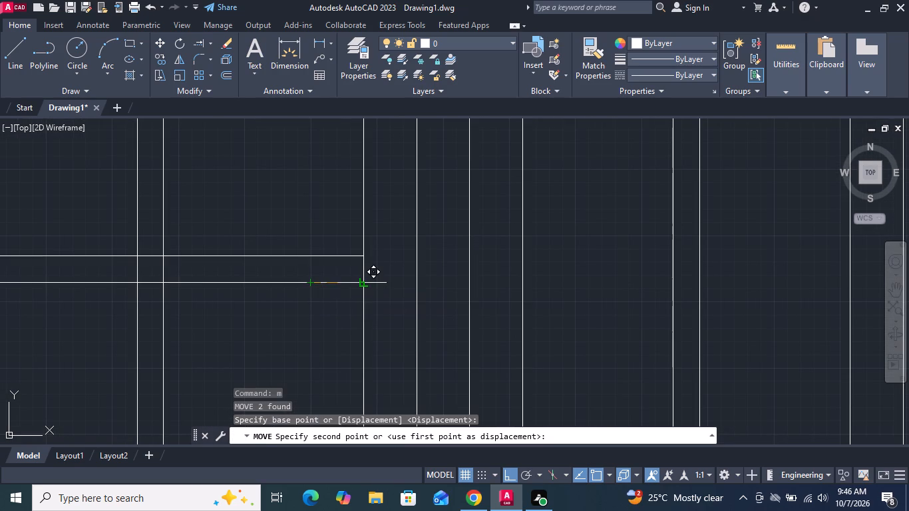
left_click(363, 283)
key("Return")
scroll(368, 283, "down", 3)
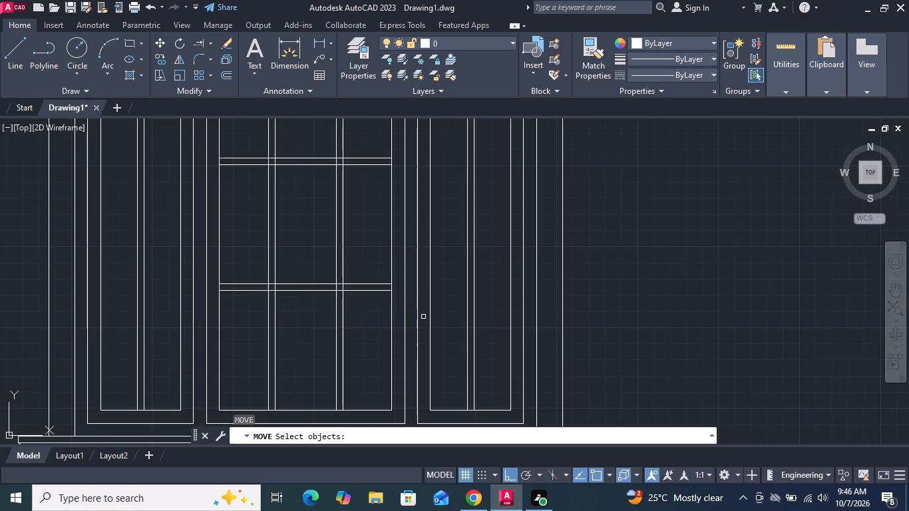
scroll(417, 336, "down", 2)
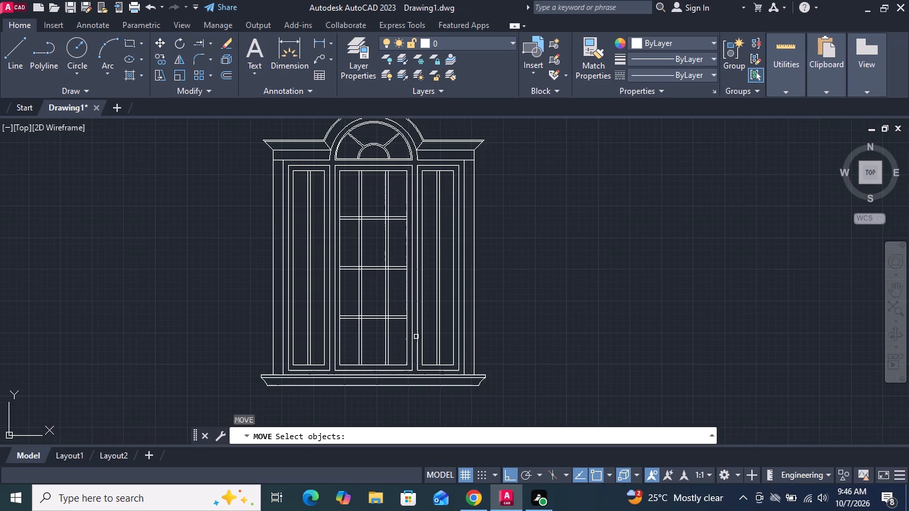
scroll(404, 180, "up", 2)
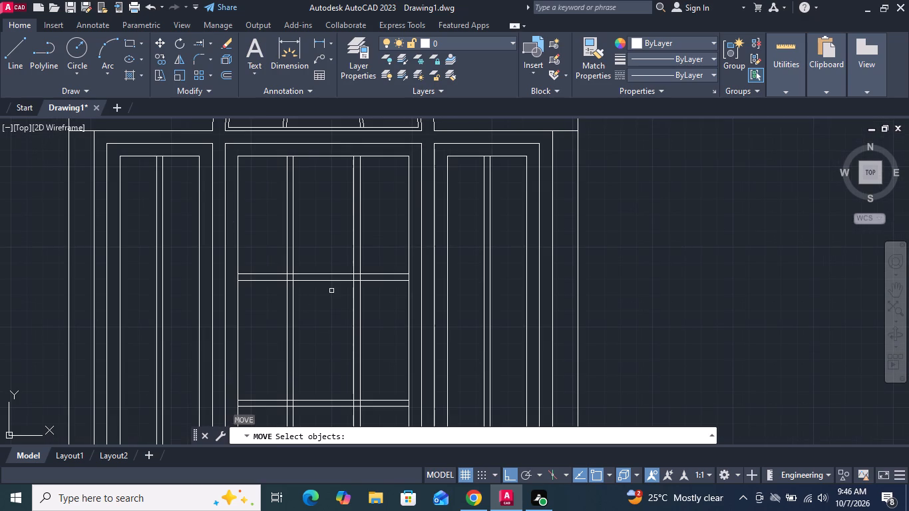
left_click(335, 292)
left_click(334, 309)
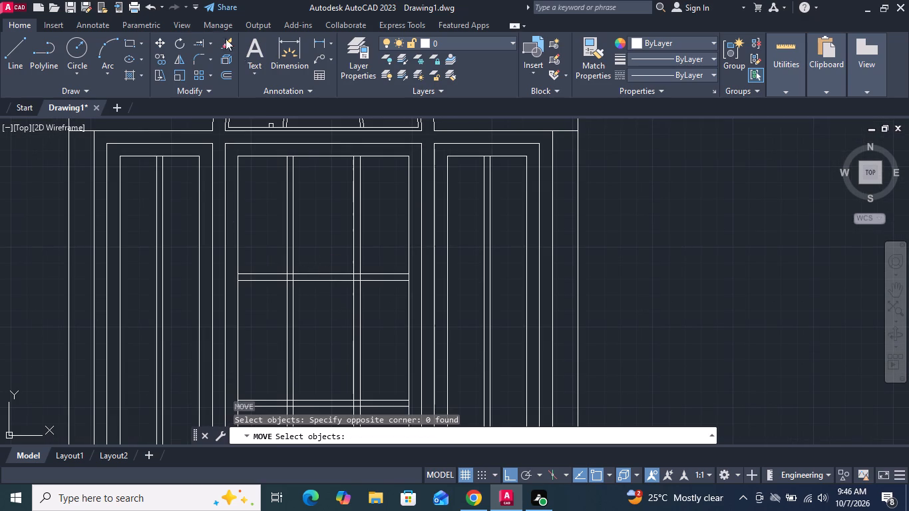
Copy the central pane's three pairs of horizontal muntin lines sideways so their right ends meet the right pane's inner outline.
left_click(155, 57)
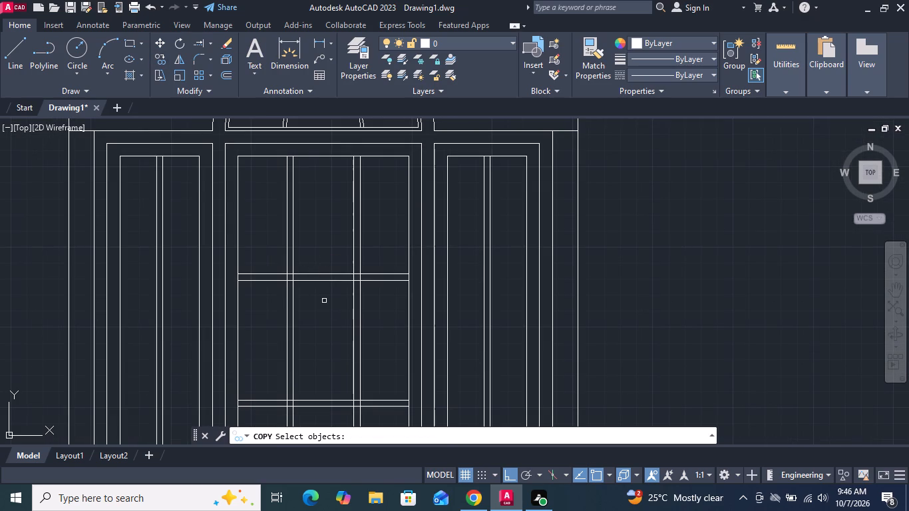
left_click(335, 292)
left_click(311, 240)
scroll(337, 257, "down", 2)
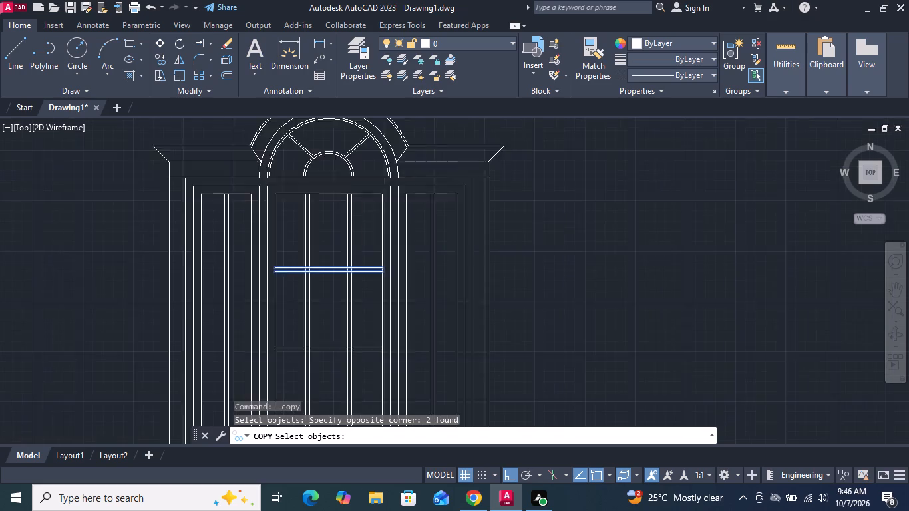
scroll(331, 338, "up", 3)
left_click_drag(343, 289, 341, 282)
left_click(315, 218)
scroll(315, 218, "down", 4)
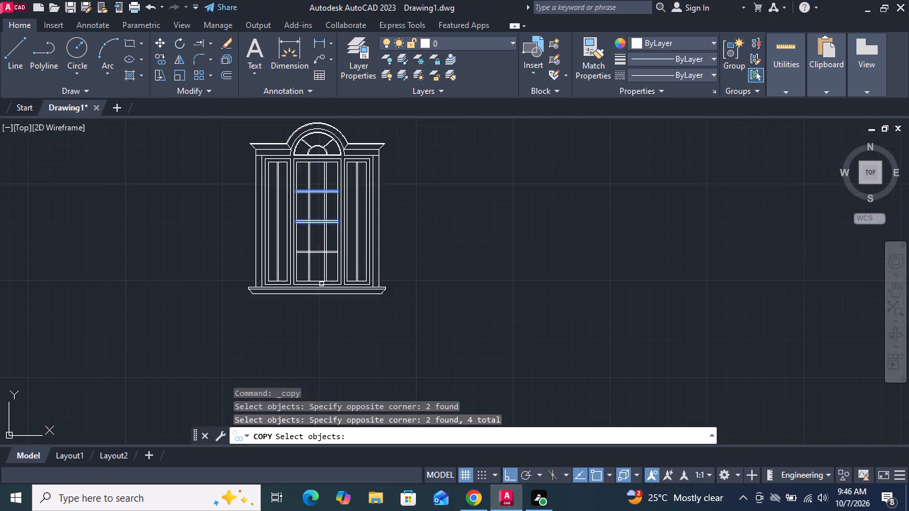
scroll(319, 259, "up", 4)
left_click_drag(319, 250, 307, 237)
left_click(280, 194)
scroll(301, 276, "down", 3)
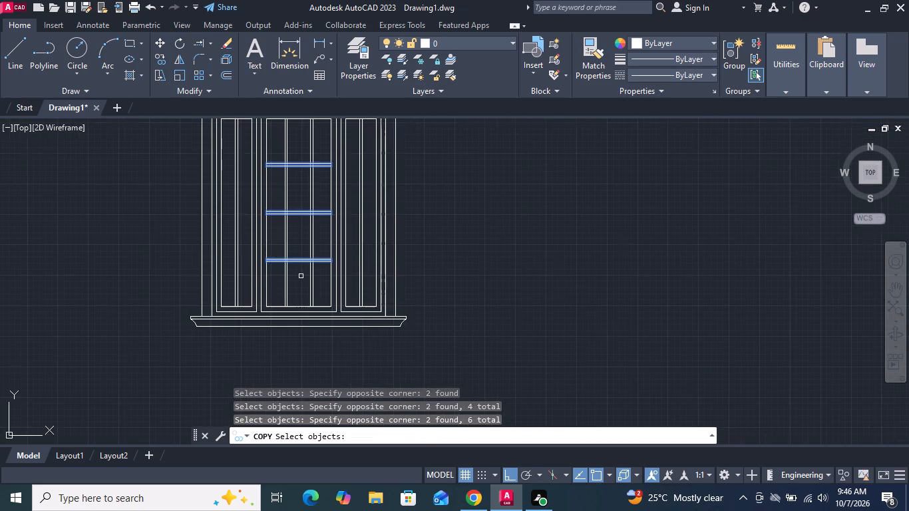
middle_click_drag(301, 275, 311, 319)
type("co")
key("Return")
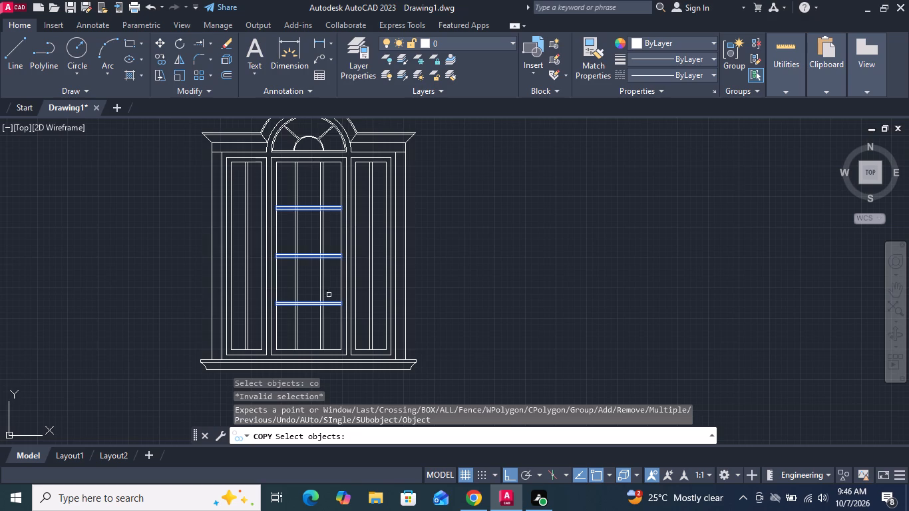
scroll(343, 294, "up", 3)
key("Return")
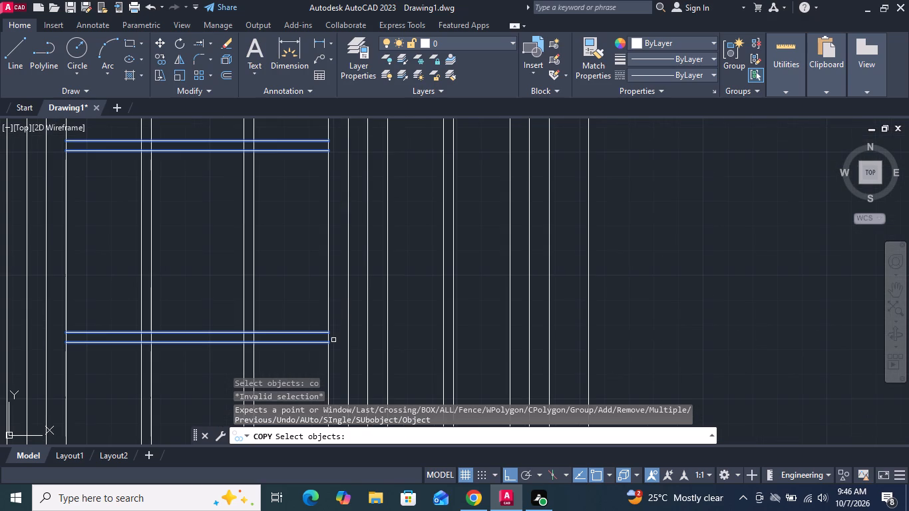
left_click(328, 341)
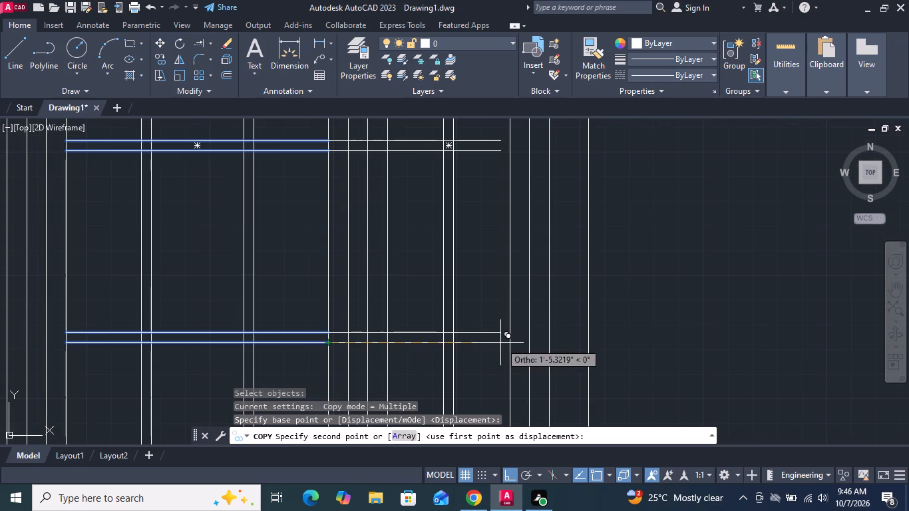
left_click(510, 340)
Place a second copy of the three muntin pairs with their right ends on the right edge of the left pane's inner outline.
scroll(510, 340, "down", 2)
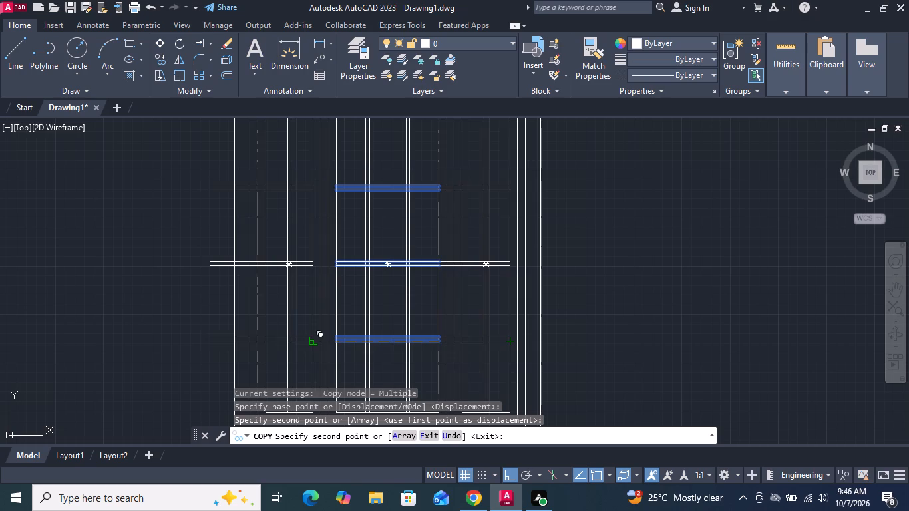
scroll(310, 339, "down", 1)
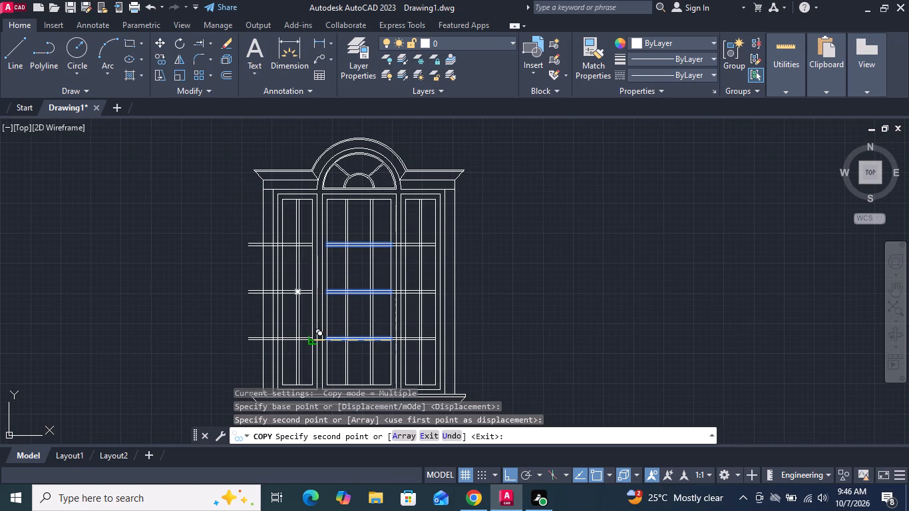
left_click(309, 338)
key("Return")
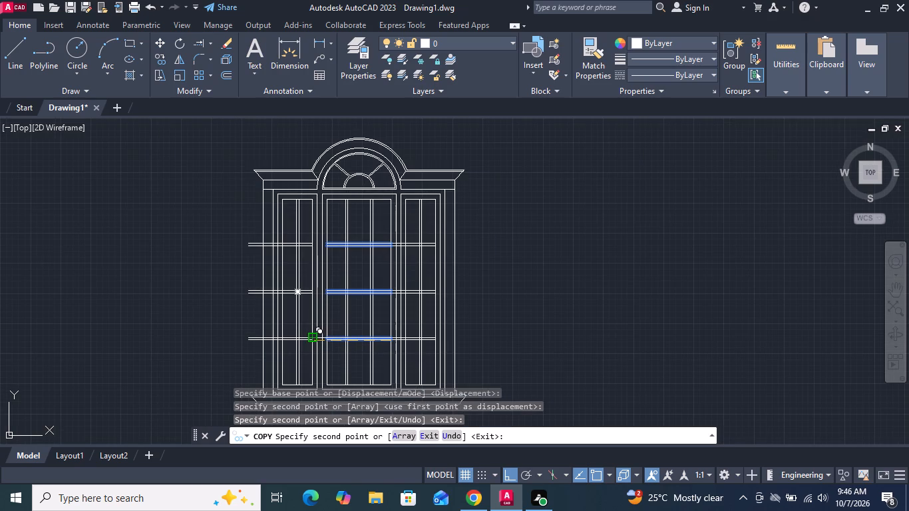
Trim the ends of all three copied muntin pairs that overhang the left casing's outer edge.
left_click(208, 43)
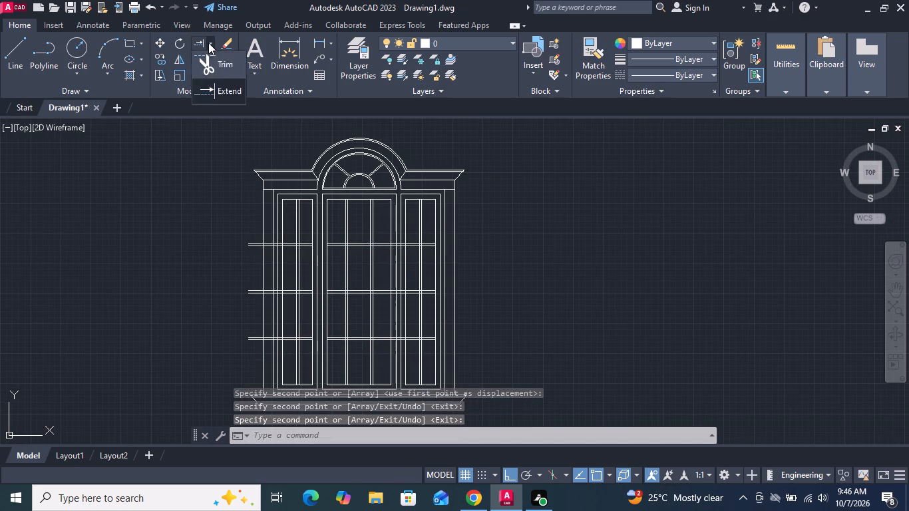
left_click(208, 62)
scroll(256, 341, "up", 3)
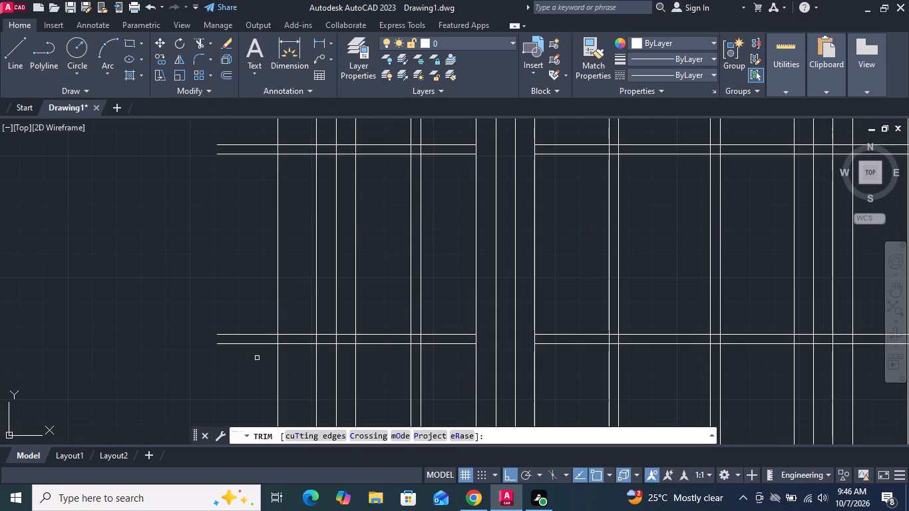
left_click_drag(257, 358, 248, 333)
left_click(233, 310)
middle_click_drag(237, 182, 268, 335)
left_click_drag(281, 330, 281, 324)
left_click(228, 263)
middle_click_drag(271, 169, 303, 435)
middle_click_drag(287, 271, 287, 267)
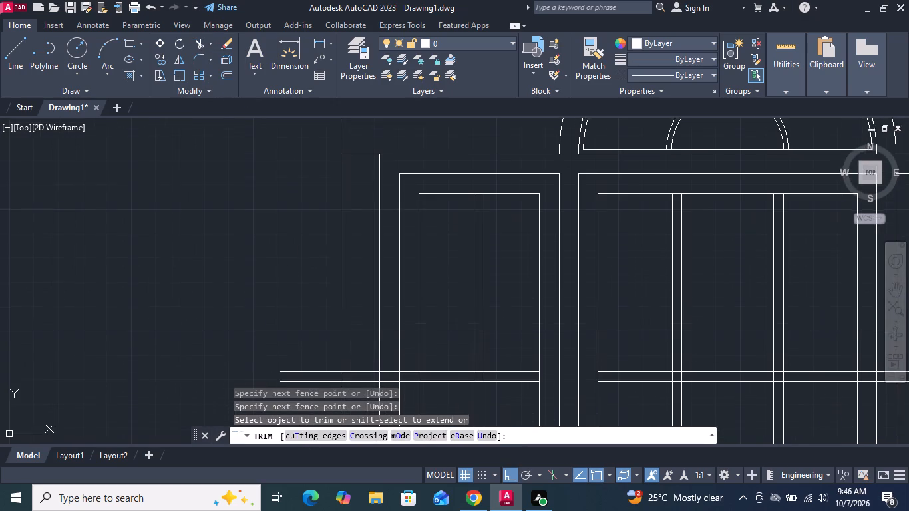
middle_click_drag(287, 267, 302, 132)
left_click_drag(328, 277, 318, 255)
left_click(256, 179)
Trim the upper muntin pair across the left casing and frame, back to the left pane's inner outline.
scroll(251, 236, "down", 2)
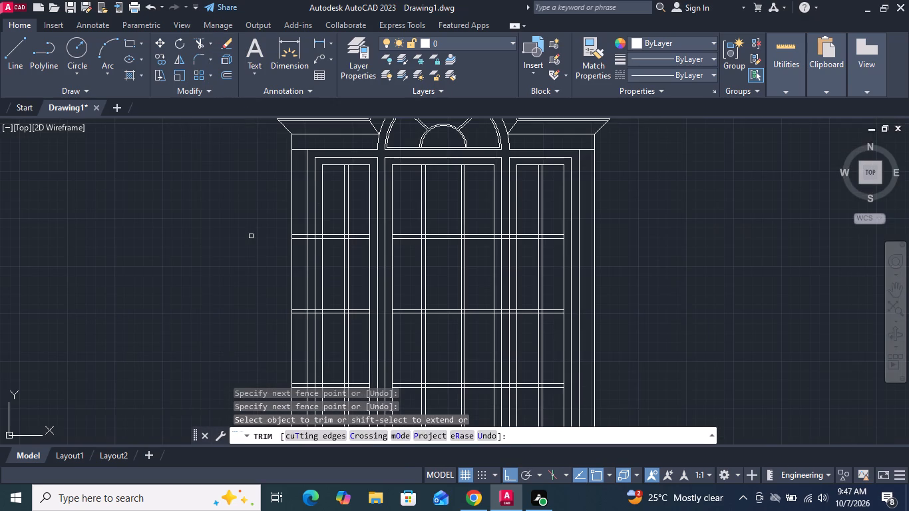
scroll(309, 228, "up", 2)
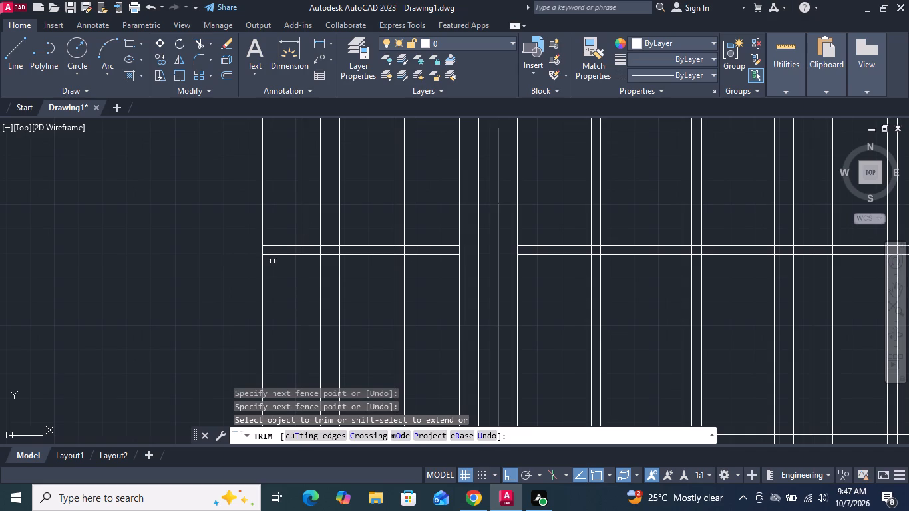
left_click(285, 269)
left_click(284, 226)
left_click(313, 263)
left_click(315, 236)
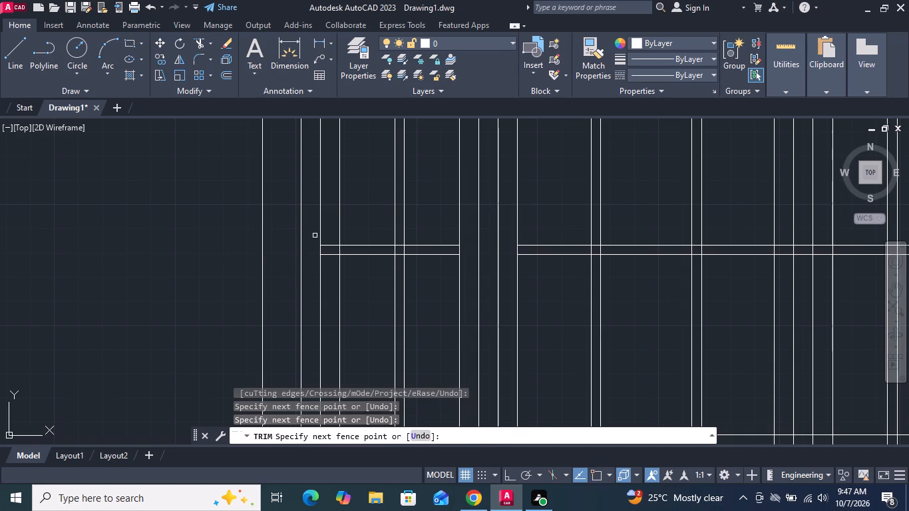
left_click(331, 267)
left_click(331, 231)
Trim the top edge of the left pane's inner outline between its two vertical muntin lines.
scroll(337, 247, "down", 2)
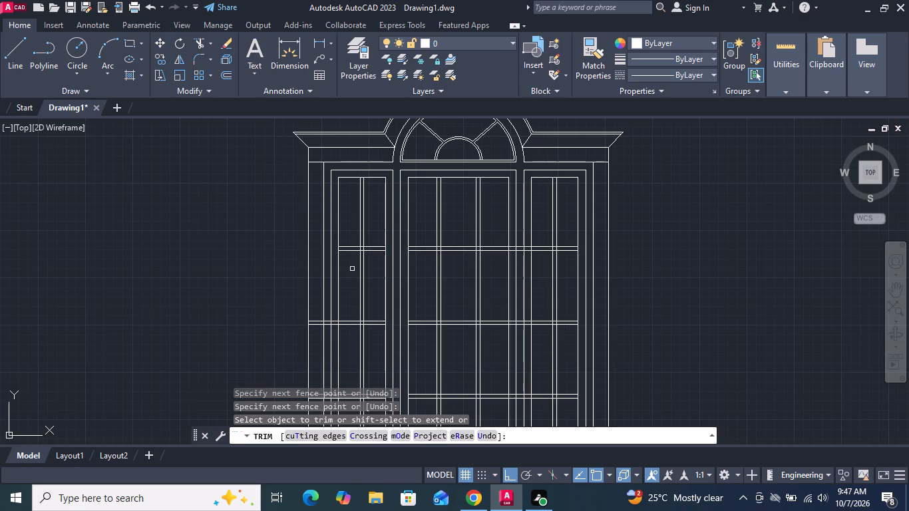
scroll(352, 163, "up", 3)
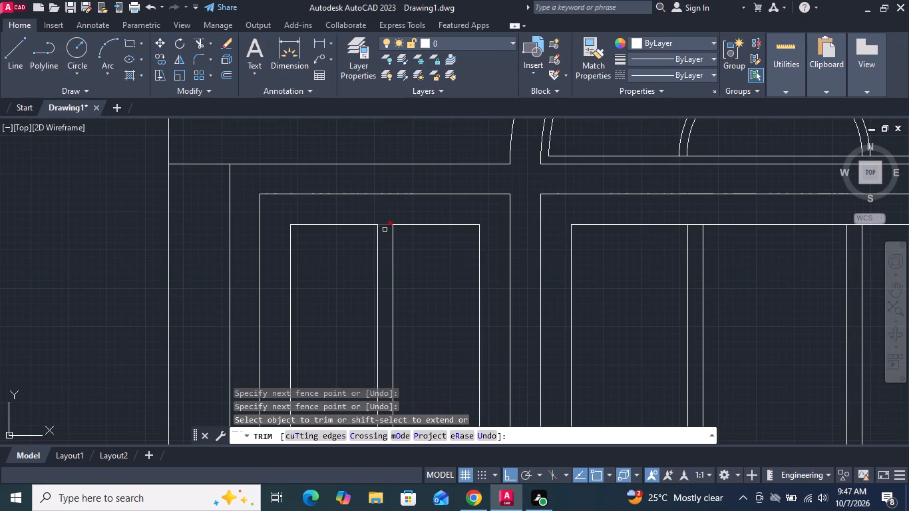
left_click(385, 232)
left_click(387, 214)
Trim the lines inside the left pane's upper muntin crossing and the inner outline's side edges between the upper horizontal pair.
scroll(386, 212, "down", 2)
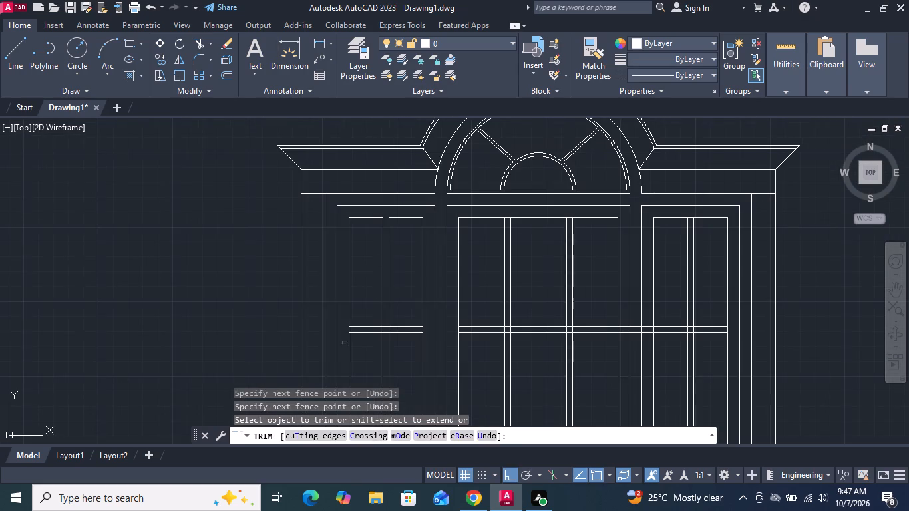
scroll(345, 345, "up", 2)
left_click(363, 307)
left_click(346, 305)
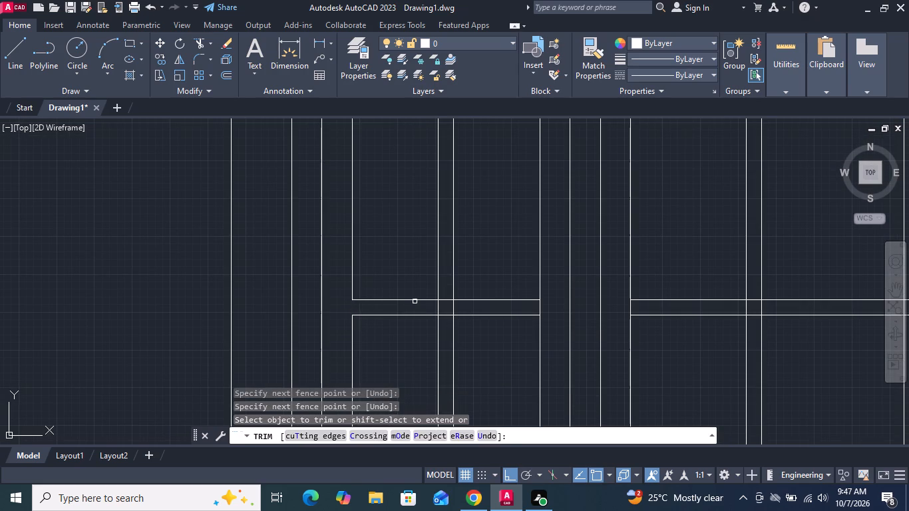
scroll(422, 302, "up", 3)
left_click_drag(449, 315, 557, 323)
left_click_drag(508, 267, 498, 366)
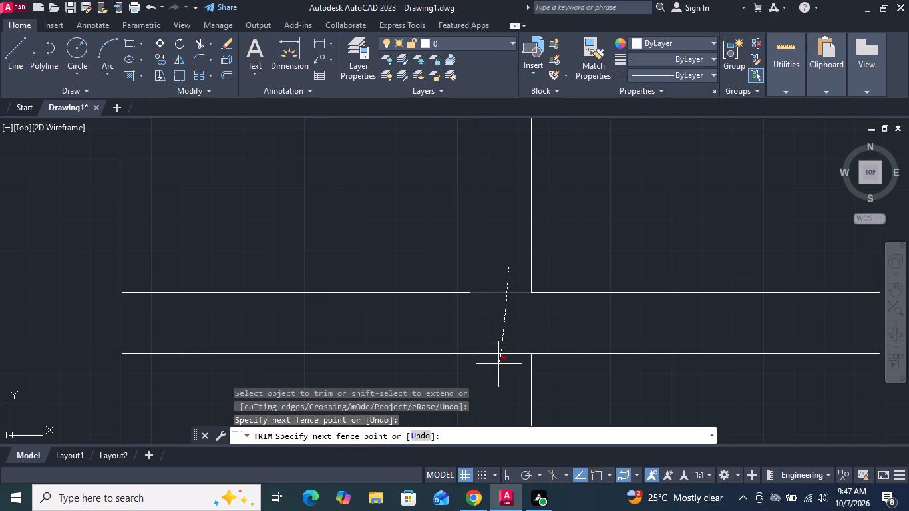
left_click_drag(498, 366, 497, 381)
scroll(488, 351, "down", 2)
scroll(591, 339, "up", 2)
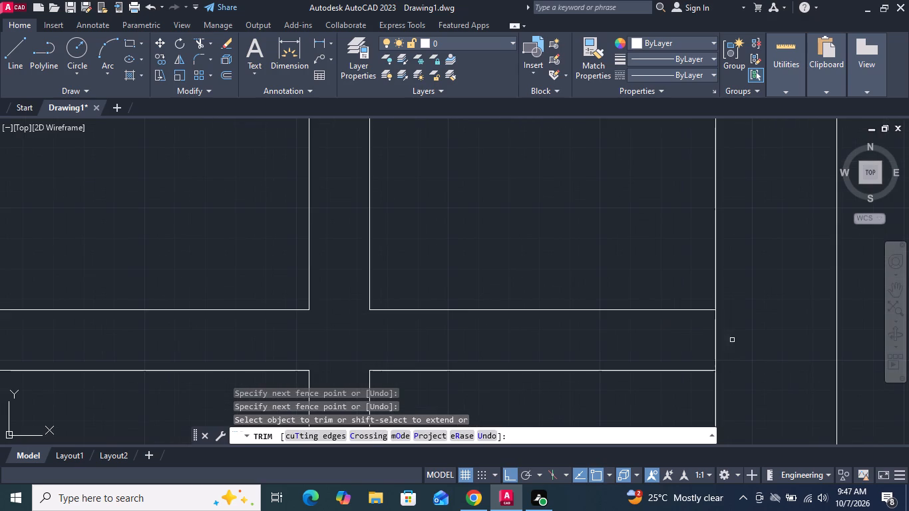
left_click_drag(733, 339, 687, 341)
scroll(654, 292, "down", 4)
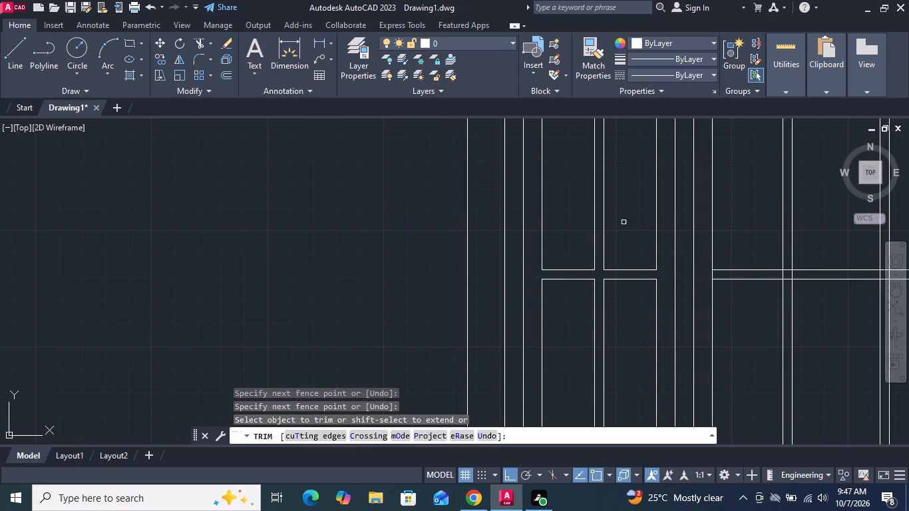
Trim the inner outline's right edge between the left pane's middle muntin pair and clear the lines inside the middle crossing.
middle_click_drag(621, 232, 458, 124)
middle_click_drag(488, 293, 485, 230)
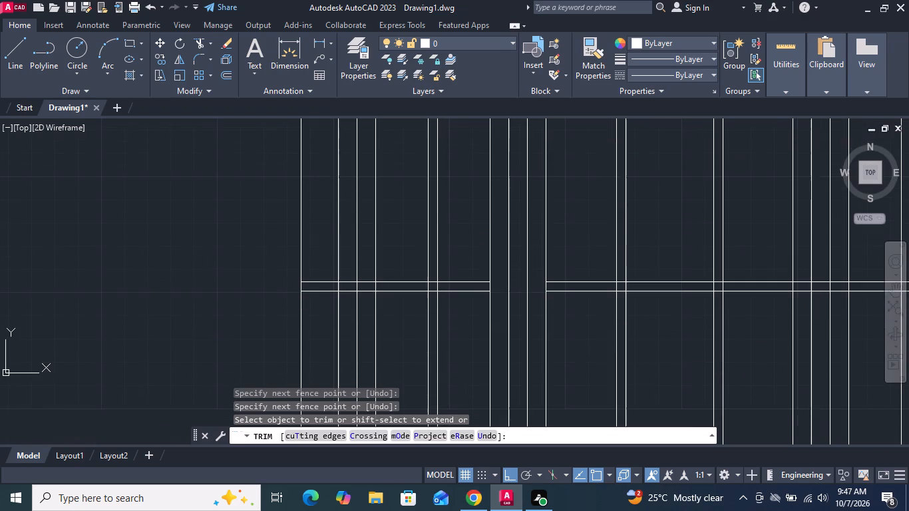
scroll(480, 279, "up", 2)
left_click_drag(516, 297, 493, 295)
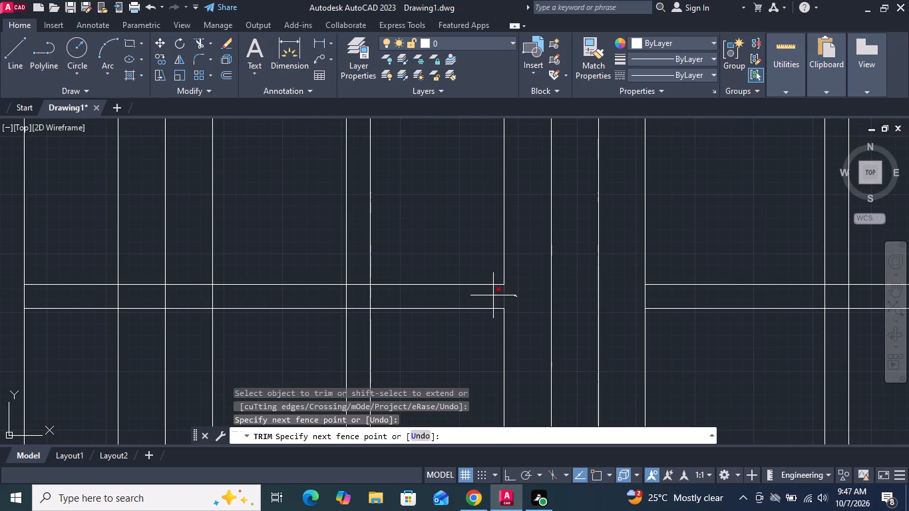
left_click_drag(493, 295, 491, 295)
left_click_drag(357, 276, 357, 321)
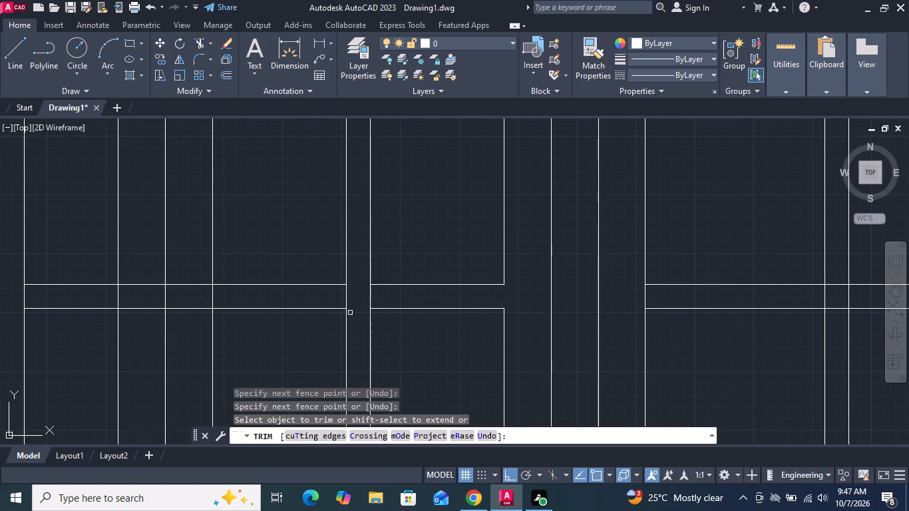
left_click_drag(335, 297, 389, 298)
Trim the middle muntin pair across the left casing and frame, and the pane outline's left edge between the pair.
scroll(389, 298, "down", 2)
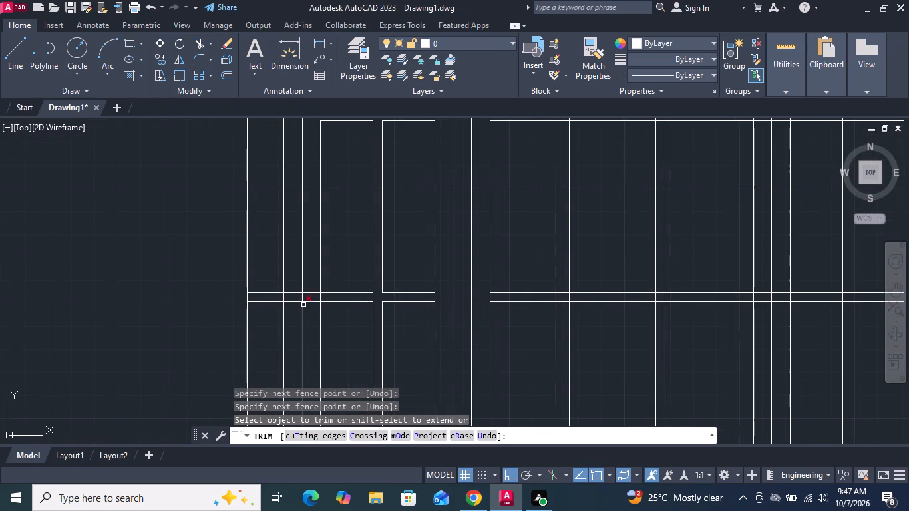
left_click_drag(309, 289, 311, 321)
scroll(307, 309, "up", 3)
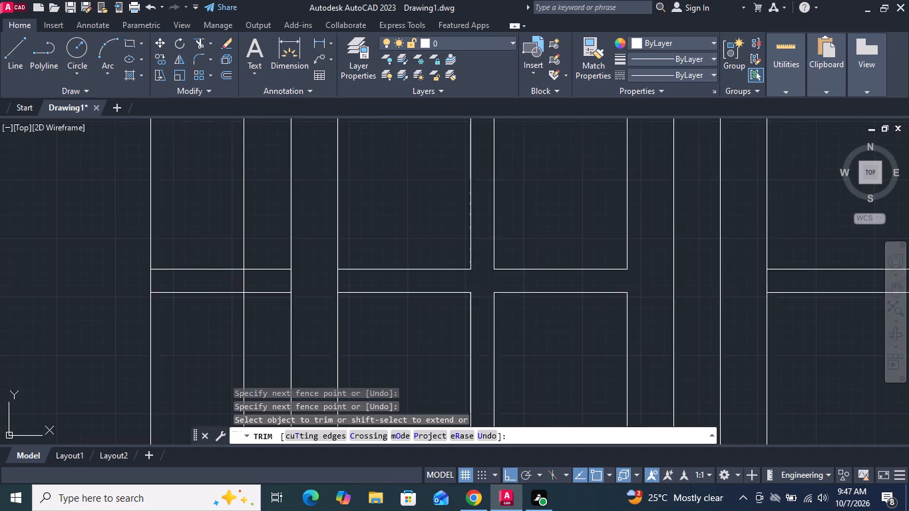
left_click_drag(323, 271, 380, 271)
left_click_drag(250, 218, 243, 305)
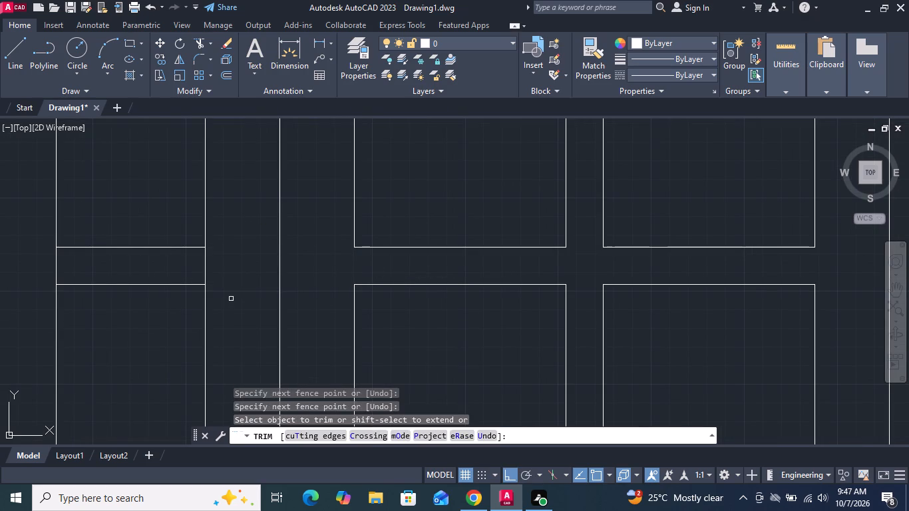
left_click_drag(166, 231, 166, 311)
Trim the lower horizontal muntin pair across the left casing and beside the left pane, plus the frame's vertical lines between the pair.
scroll(264, 198, "down", 4)
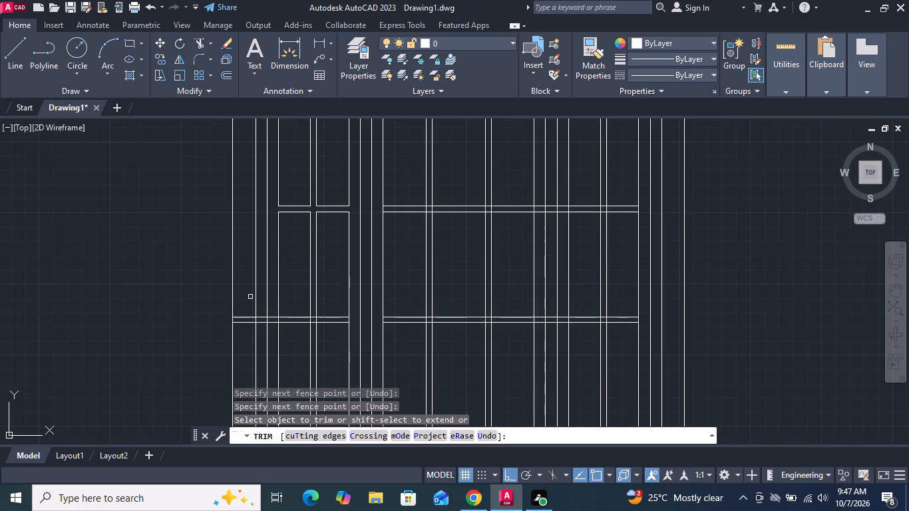
scroll(238, 333, "up", 3)
left_click_drag(264, 203, 266, 297)
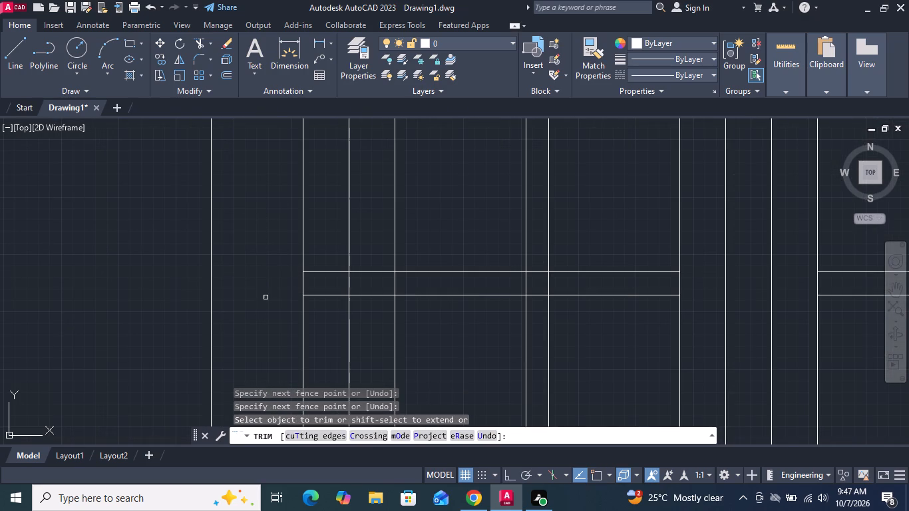
left_click_drag(291, 294, 361, 290)
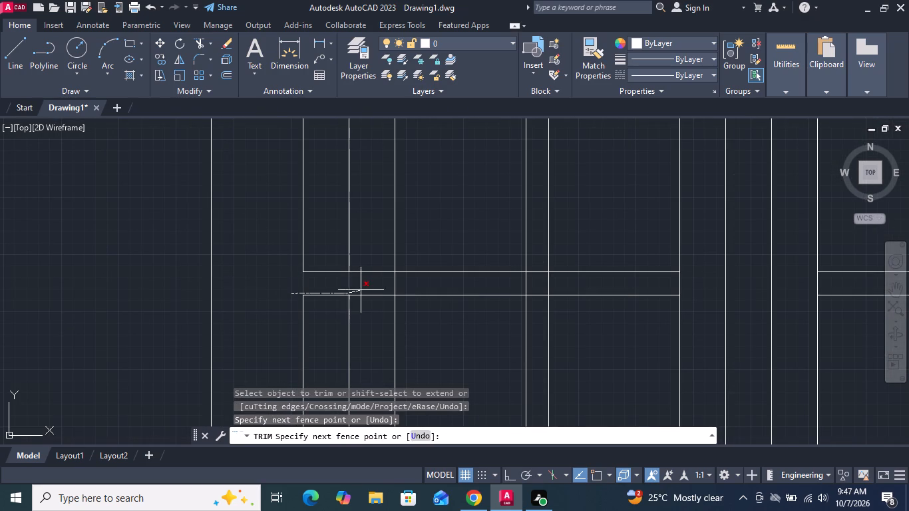
left_click_drag(361, 290, 381, 323)
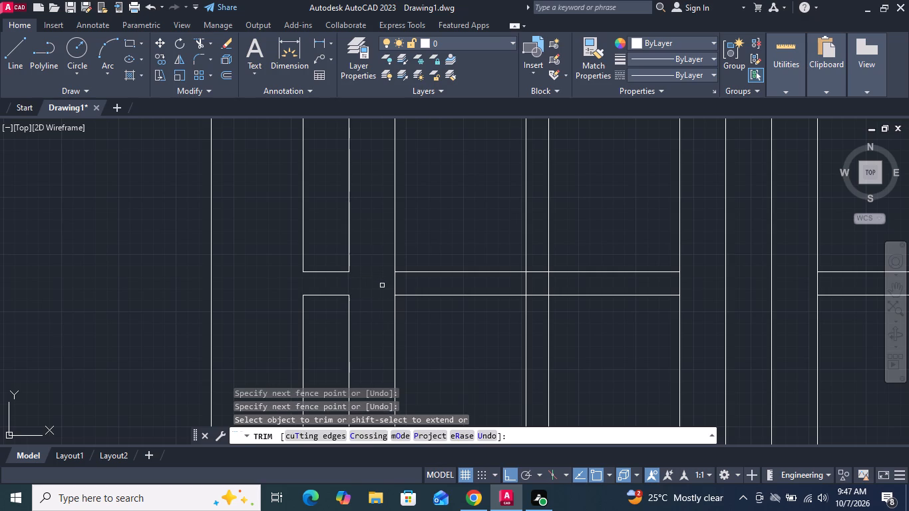
Trim the left pane outline's side edges between the lower muntin pair and clear the lines inside the lower crossing.
left_click_drag(382, 285, 602, 284)
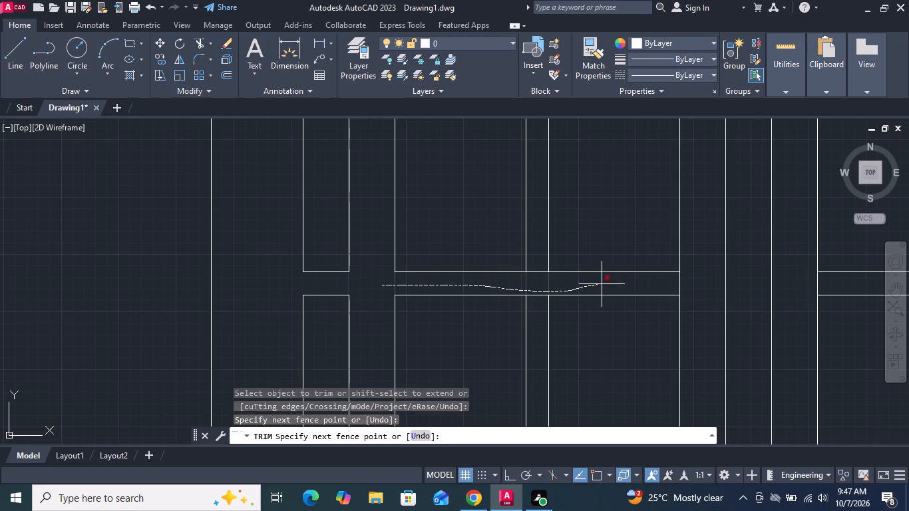
left_click_drag(602, 284, 687, 287)
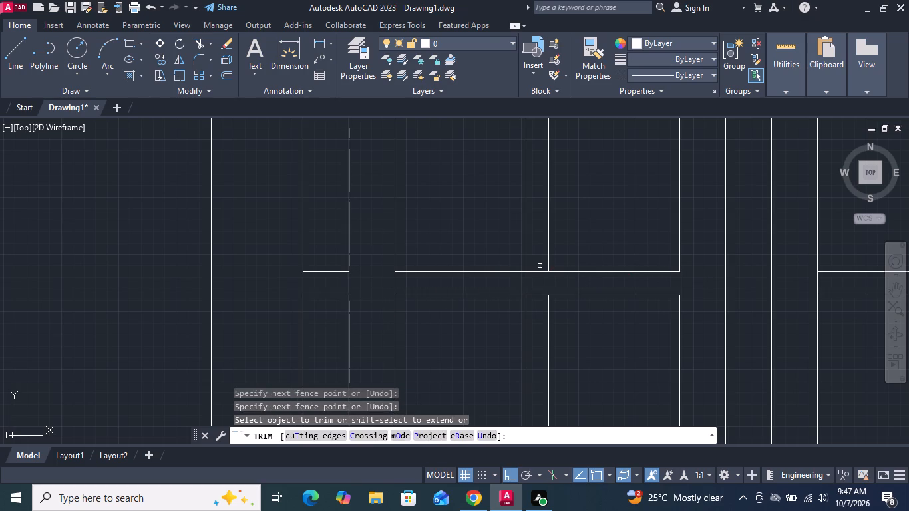
left_click_drag(539, 265, 535, 306)
Trim the bottom edges of the left and right panes' inner outlines between their vertical muntin lines.
scroll(398, 305, "down", 4)
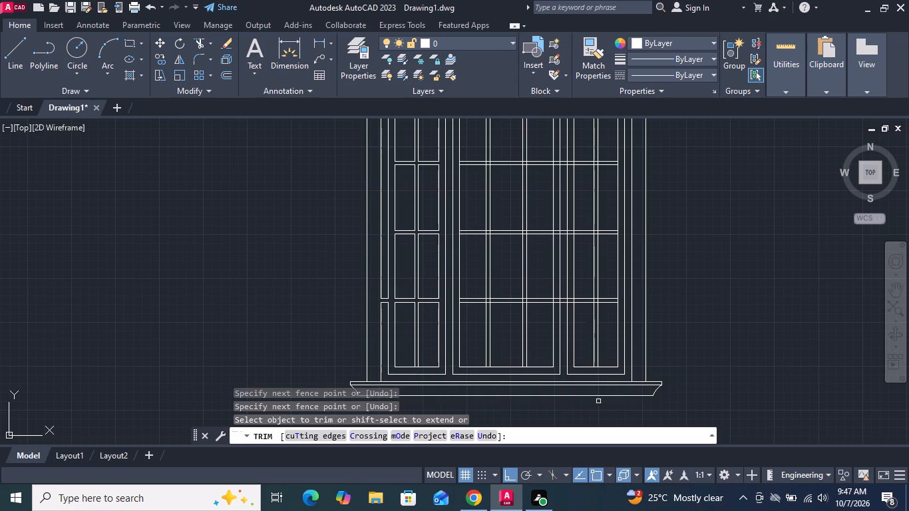
scroll(391, 363, "up", 4)
scroll(482, 393, "up", 3)
left_click_drag(469, 379, 466, 355)
left_click(453, 280)
left_click_drag(453, 280, 452, 363)
scroll(416, 305, "down", 5)
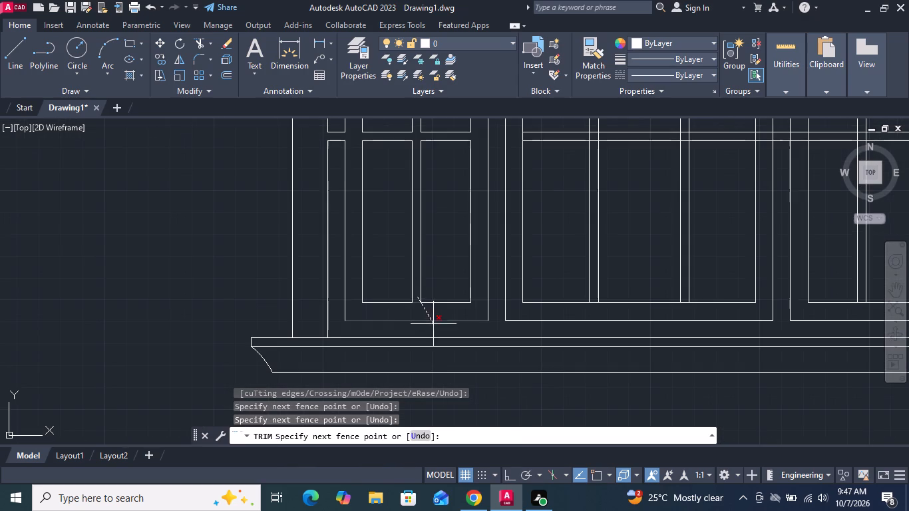
left_click(418, 308)
scroll(403, 318, "down", 2)
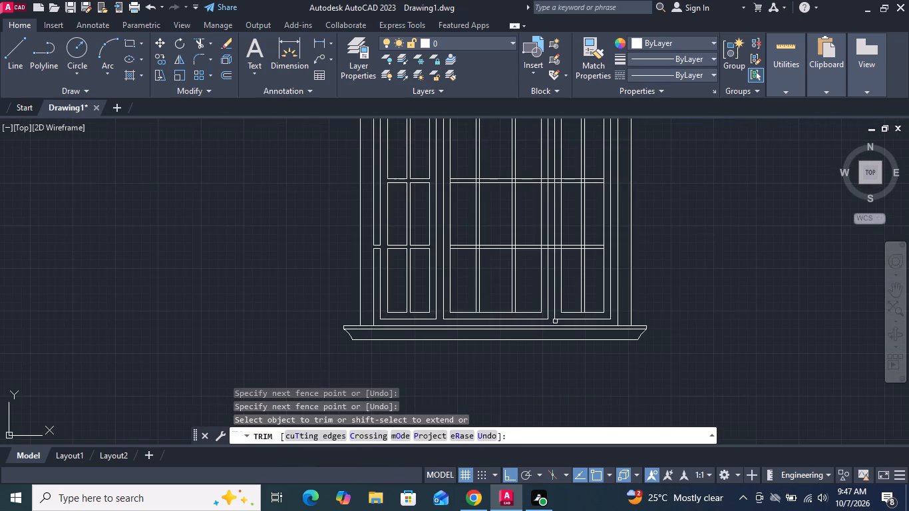
scroll(595, 319, "up", 3)
left_click(537, 297)
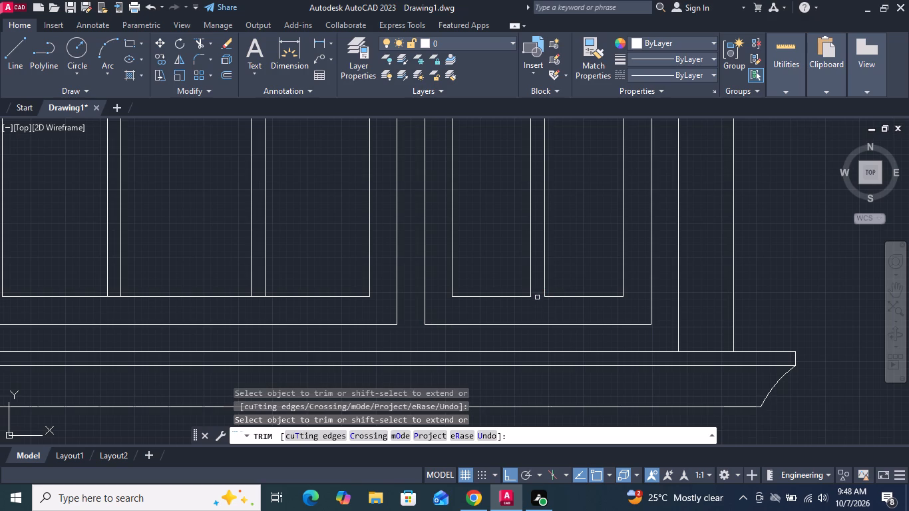
Trim the right pane outline's right edge between the lower muntin pair and clear the lines inside its lower crossing.
scroll(538, 323, "down", 2)
scroll(576, 196, "up", 2)
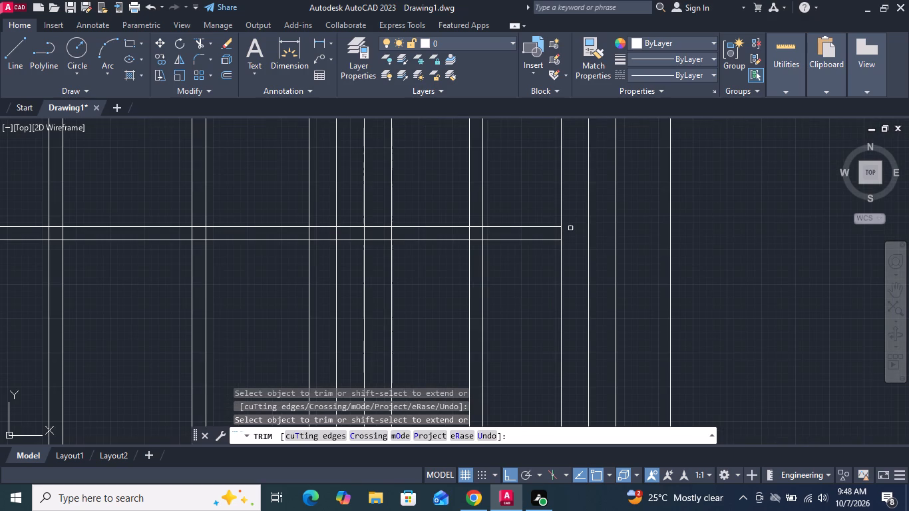
scroll(562, 232, "up", 2)
left_click_drag(563, 234, 537, 232)
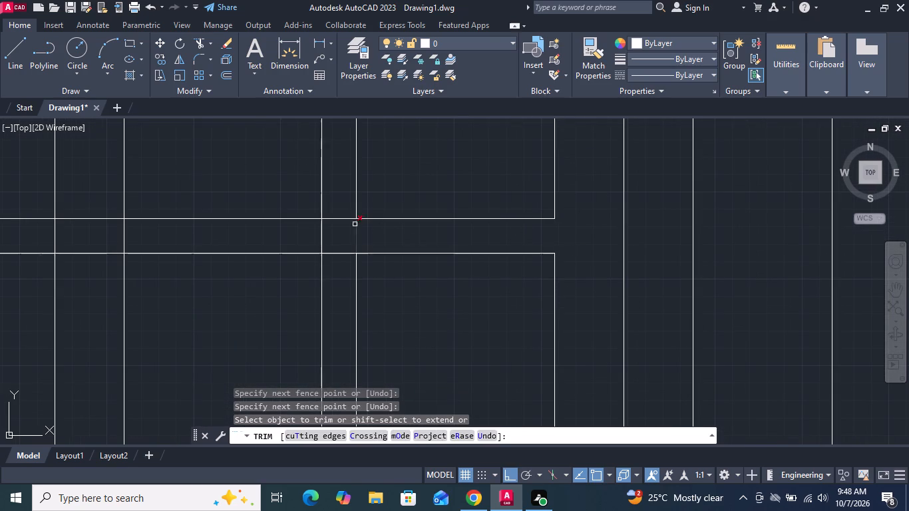
left_click_drag(339, 204, 339, 268)
left_click_drag(300, 233, 341, 236)
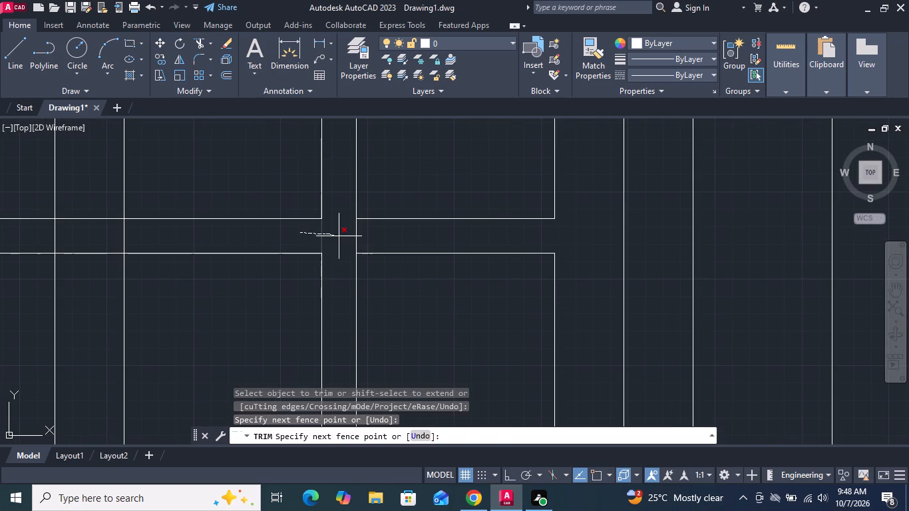
left_click_drag(341, 236, 380, 240)
Trim the right pane outline's left edge between the lower pair, and the pair itself across the frame between the right and center panes.
scroll(468, 265, "down", 3)
scroll(376, 256, "up", 2)
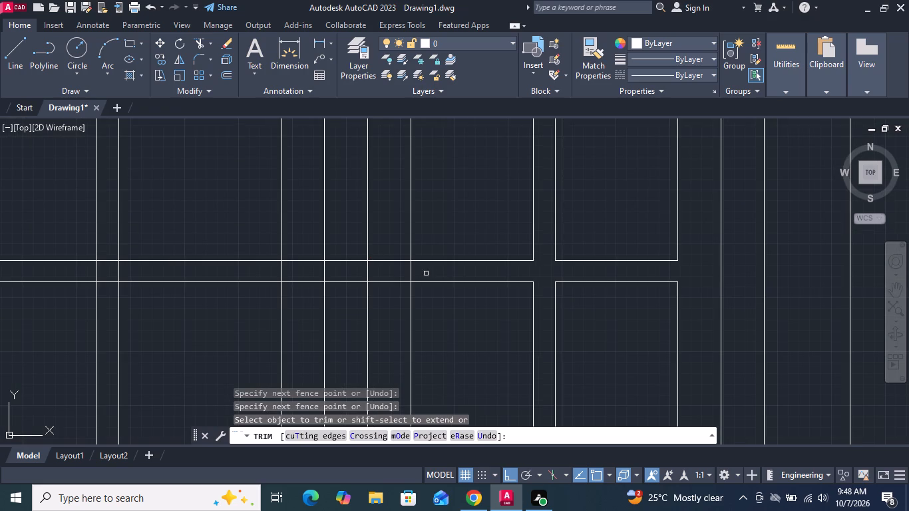
left_click_drag(428, 273, 399, 266)
left_click_drag(393, 242, 385, 295)
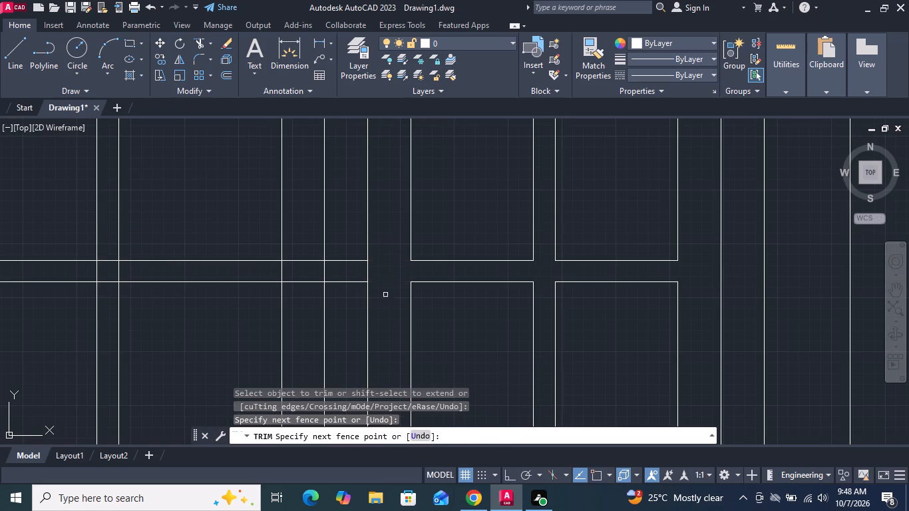
left_click_drag(347, 252, 347, 298)
scroll(347, 299, "down", 4)
scroll(339, 304, "up", 3)
left_click_drag(337, 252, 344, 297)
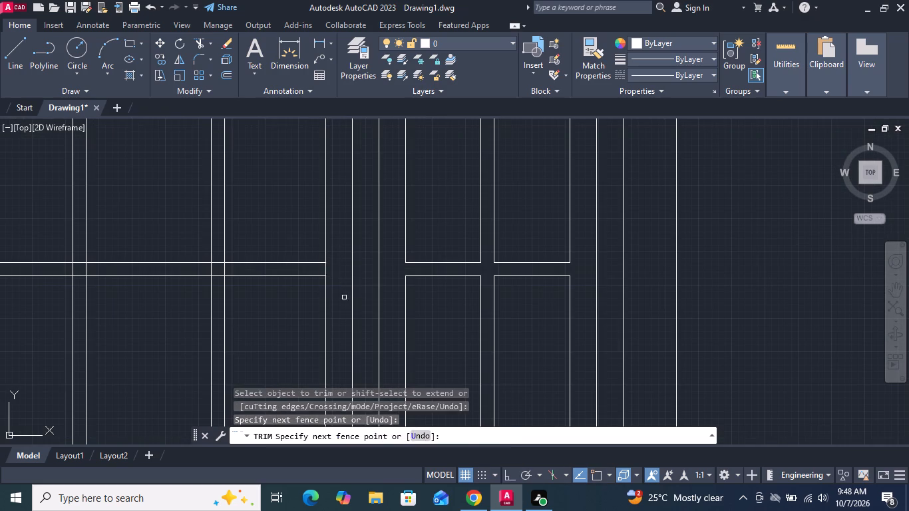
Trim the center pane outline's right edge between the lower pair and clear the lines inside the lower crossing at its right vertical muntin.
scroll(331, 269, "up", 4)
left_click_drag(333, 277, 237, 259)
scroll(359, 288, "down", 5)
scroll(256, 277, "up", 2)
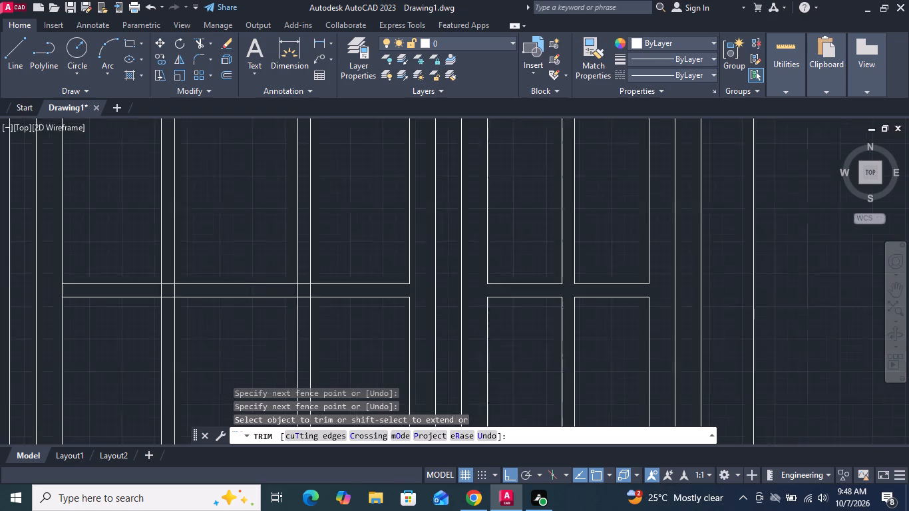
scroll(256, 277, "up", 2)
left_click_drag(331, 333, 493, 338)
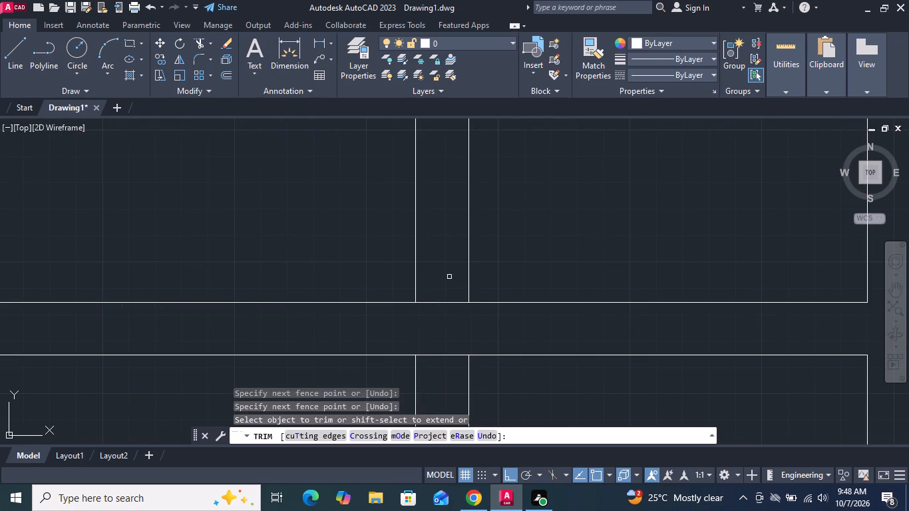
left_click_drag(441, 279, 436, 371)
Clear the lines inside the lower crossing at the center pane's left vertical muntin and trim the outline's left edge between the pair.
scroll(462, 317, "down", 4)
scroll(362, 317, "up", 4)
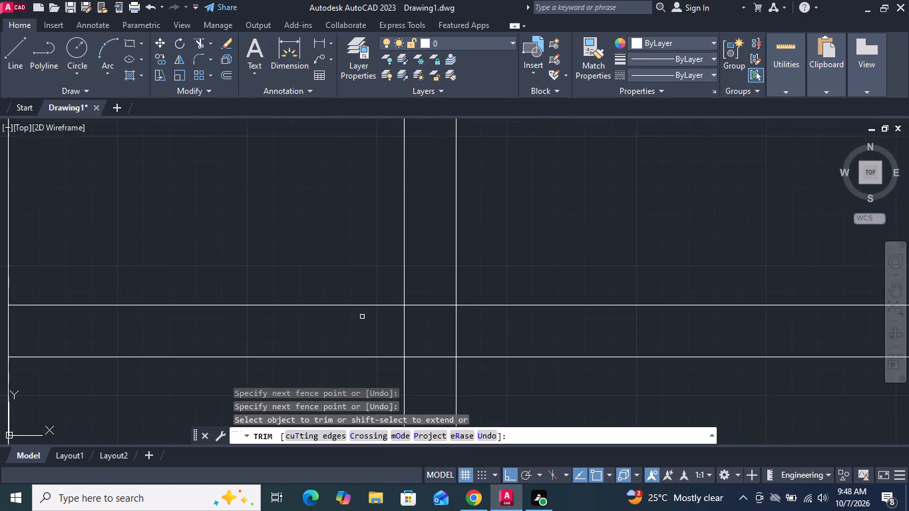
left_click_drag(361, 317, 478, 327)
left_click_drag(428, 285, 427, 359)
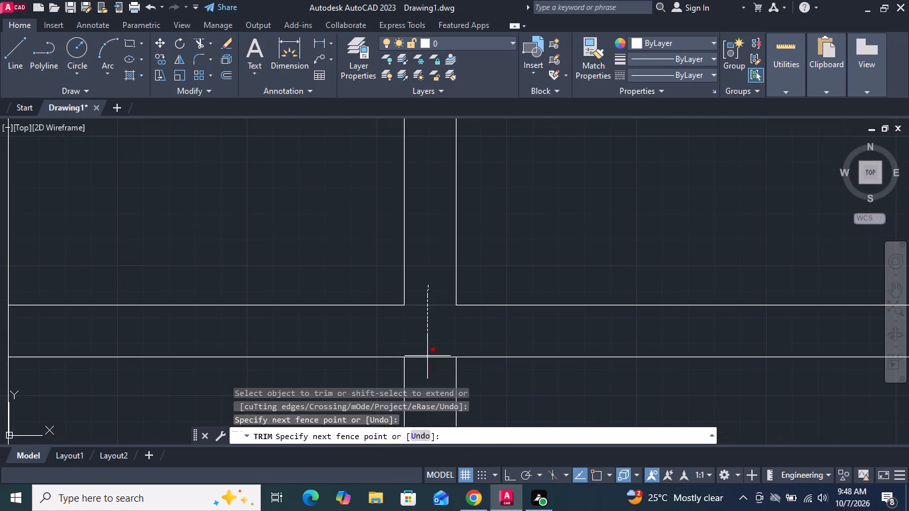
left_click_drag(427, 359, 427, 377)
scroll(429, 356, "down", 4)
scroll(365, 358, "up", 3)
left_click_drag(345, 326, 379, 334)
Trim the center pane outline's left edge between the middle muntin pair and clear the lines inside the left vertical muntin's crossing.
scroll(383, 337, "down", 3)
scroll(389, 176, "up", 3)
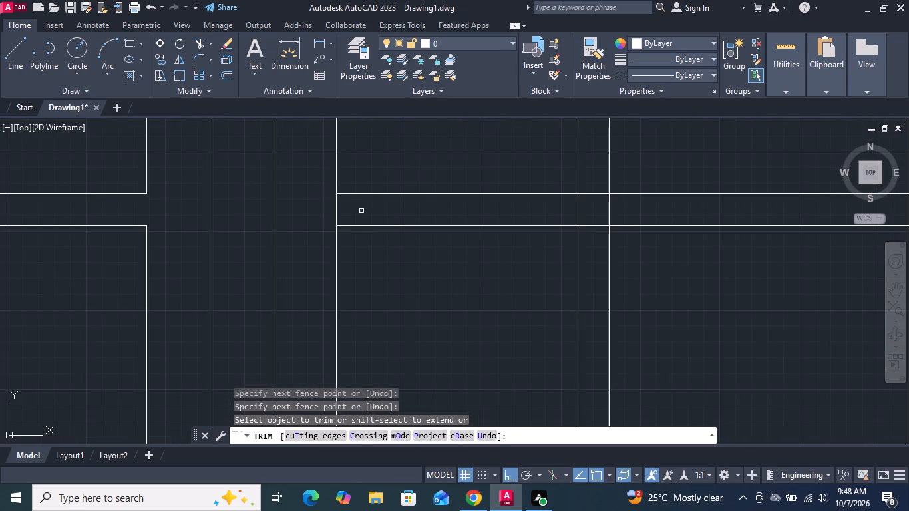
left_click_drag(325, 211, 607, 211)
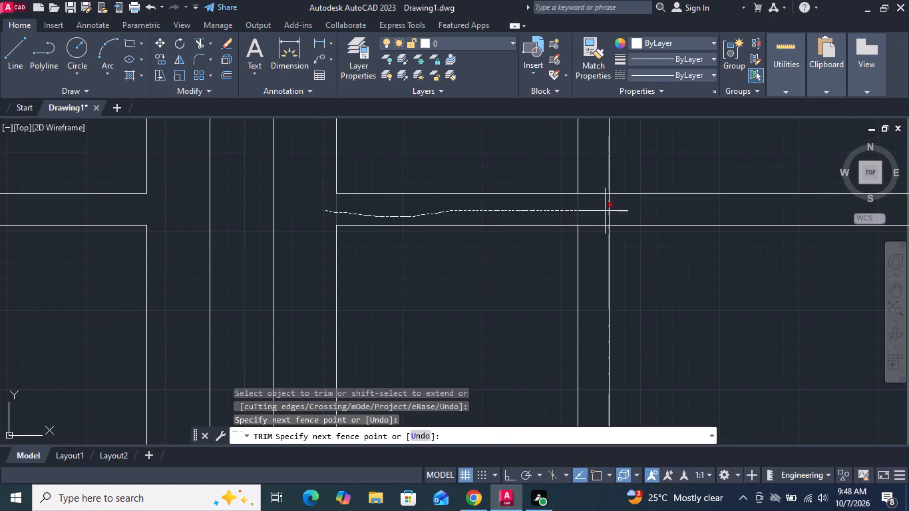
left_click_drag(607, 211, 636, 211)
left_click_drag(594, 184, 588, 241)
Clear the middle crossing at the center pane's right vertical muntin and trim the outline's right edge between the middle pair.
scroll(546, 251, "down", 2)
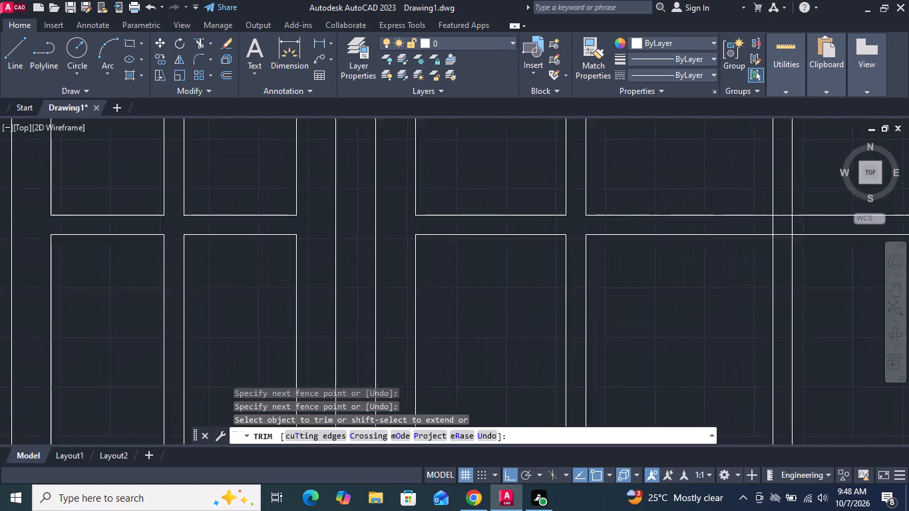
scroll(526, 250, "down", 1)
scroll(626, 238, "up", 4)
left_click_drag(633, 220, 634, 303)
left_click_drag(544, 263, 664, 258)
scroll(512, 270, "down", 3)
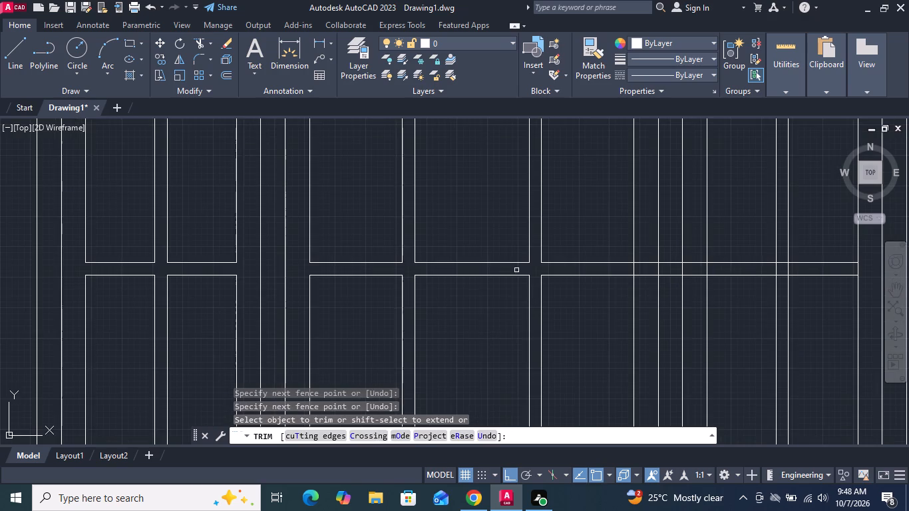
scroll(657, 269, "up", 2)
left_click_drag(566, 276, 620, 273)
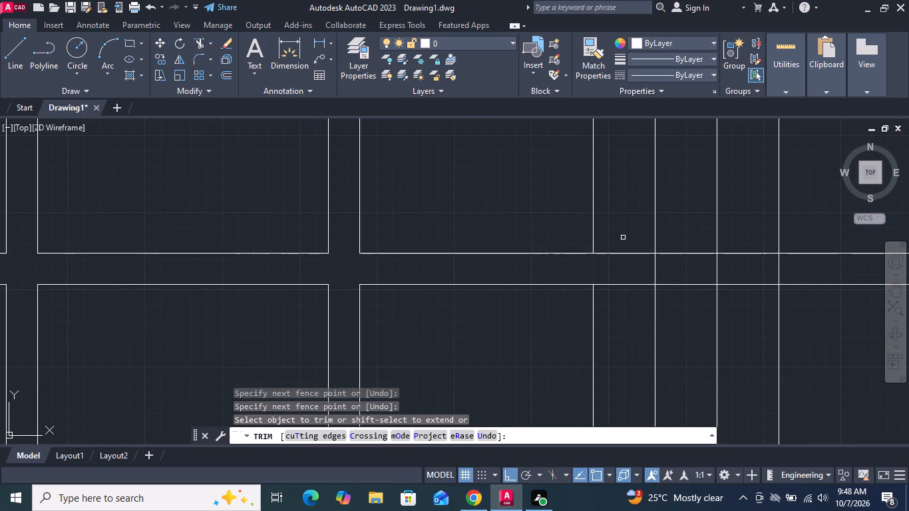
Trim the middle horizontal muntin pair across the frame between the center and right panes.
scroll(622, 240, "down", 3)
scroll(622, 240, "up", 3)
left_click_drag(622, 240, 622, 313)
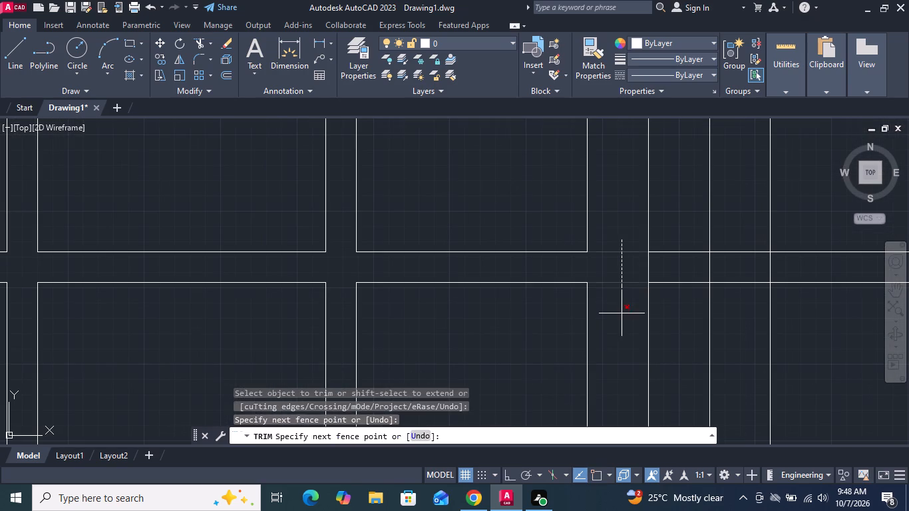
left_click_drag(622, 313, 622, 314)
left_click_drag(667, 240, 667, 319)
left_click_drag(733, 240, 739, 319)
Trim the right pane outline's side edges between the middle muntin pair and clear the lines inside its middle crossing.
scroll(673, 321, "down", 3)
scroll(709, 314, "up", 3)
left_click(644, 295)
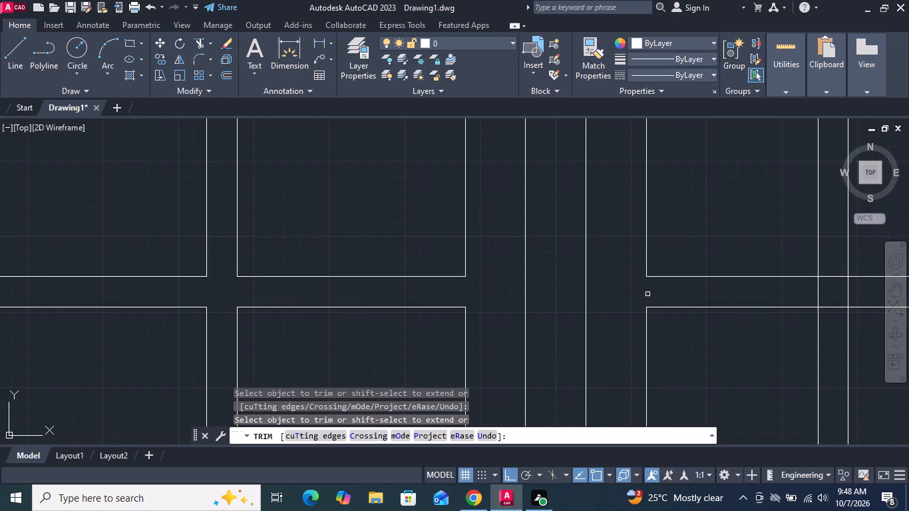
scroll(648, 293, "down", 1)
scroll(761, 292, "up", 3)
left_click_drag(701, 300, 818, 298)
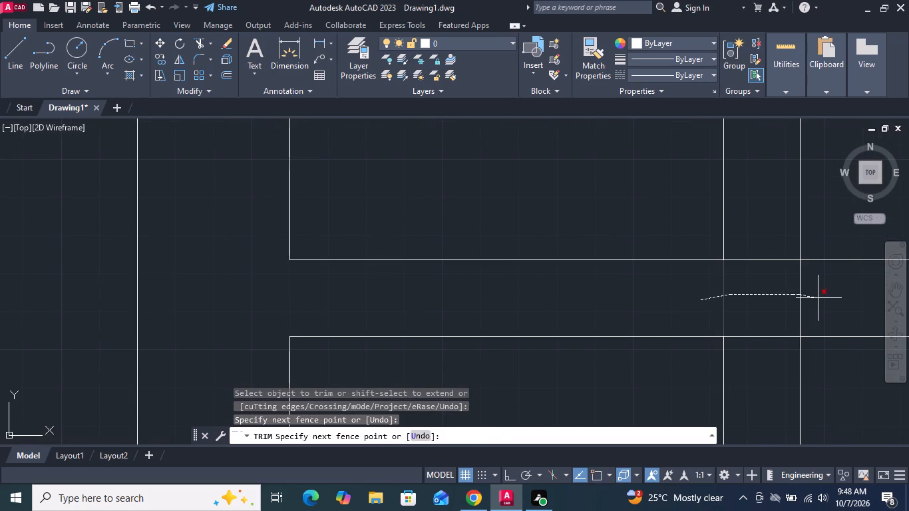
left_click_drag(818, 298, 824, 298)
left_click_drag(758, 227, 769, 369)
scroll(656, 347, "down", 4)
scroll(715, 338, "up", 2)
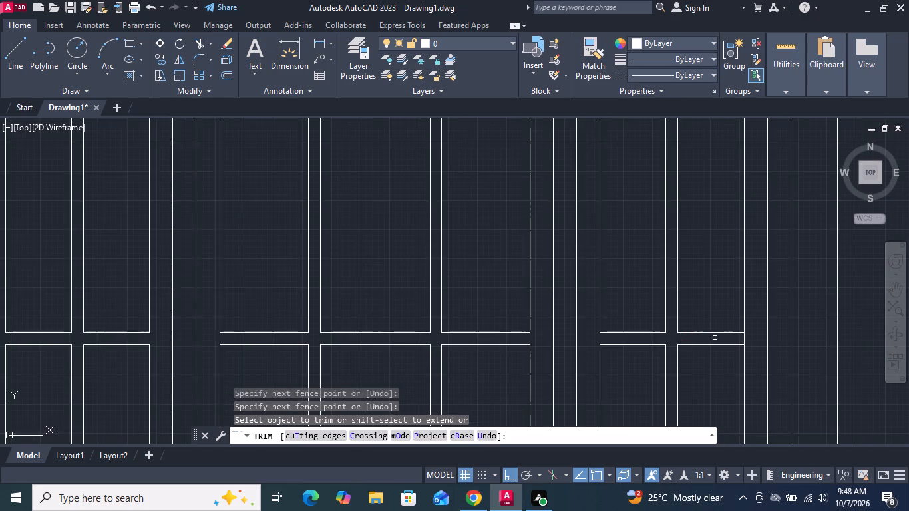
scroll(733, 336, "up", 2)
left_click_drag(777, 340, 859, 340)
Trim the right pane outline's side edges between the upper muntin pair and clear the lines inside its upper crossing.
scroll(848, 347, "down", 4)
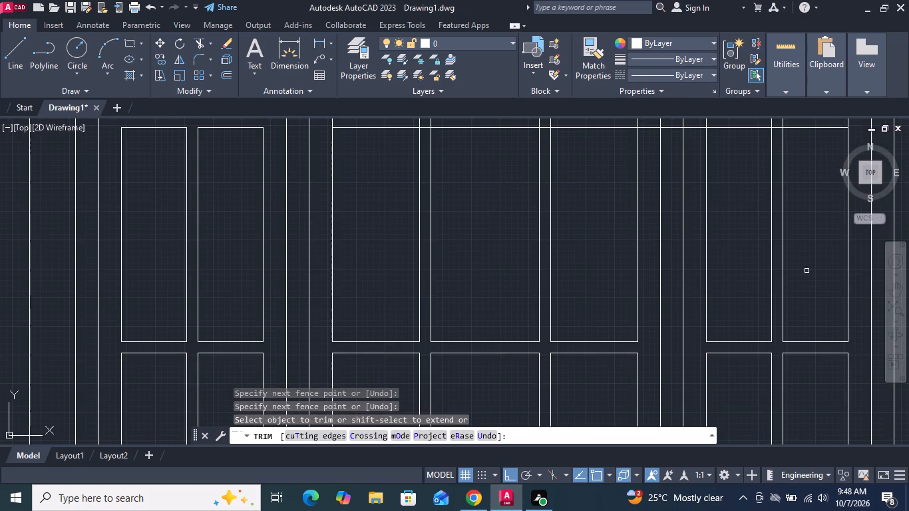
middle_click_drag(793, 293, 679, 415)
scroll(714, 245, "up", 3)
left_click_drag(817, 238, 756, 235)
left_click_drag(496, 203, 498, 309)
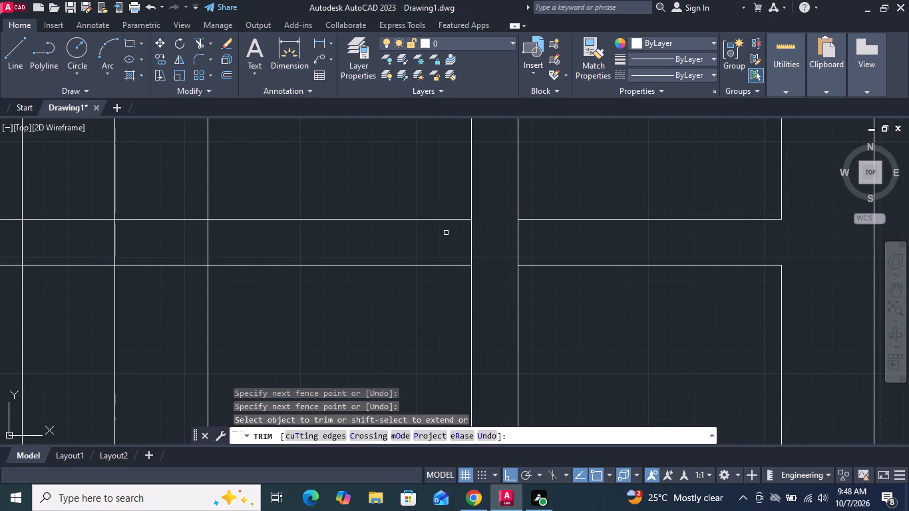
left_click_drag(431, 236, 560, 236)
scroll(574, 263, "down", 3)
scroll(516, 275, "up", 3)
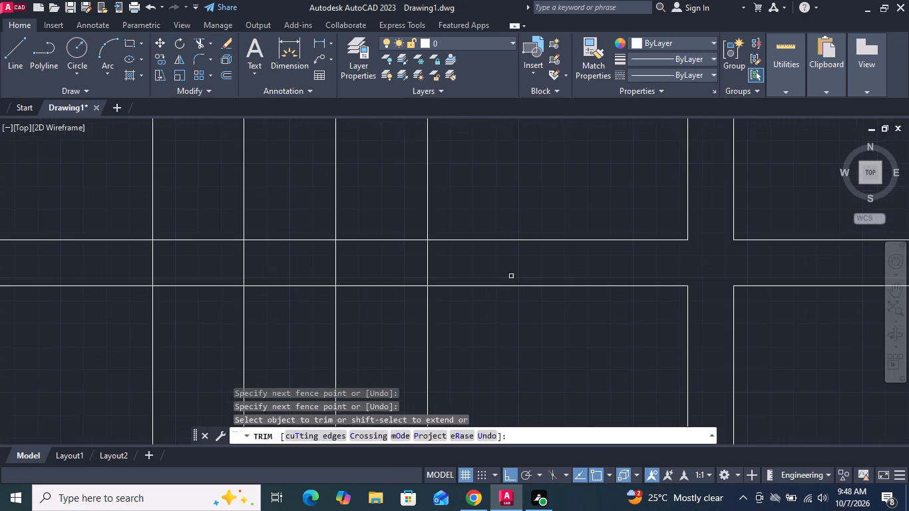
left_click_drag(439, 269, 426, 270)
Trim the upper horizontal muntin pair across the frame between the right and center panes.
scroll(426, 270, "down", 3)
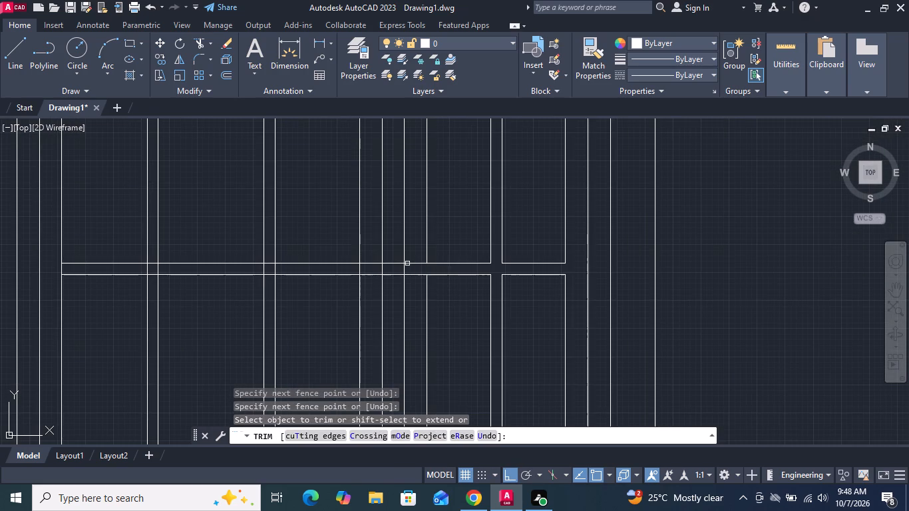
left_click_drag(419, 254, 416, 285)
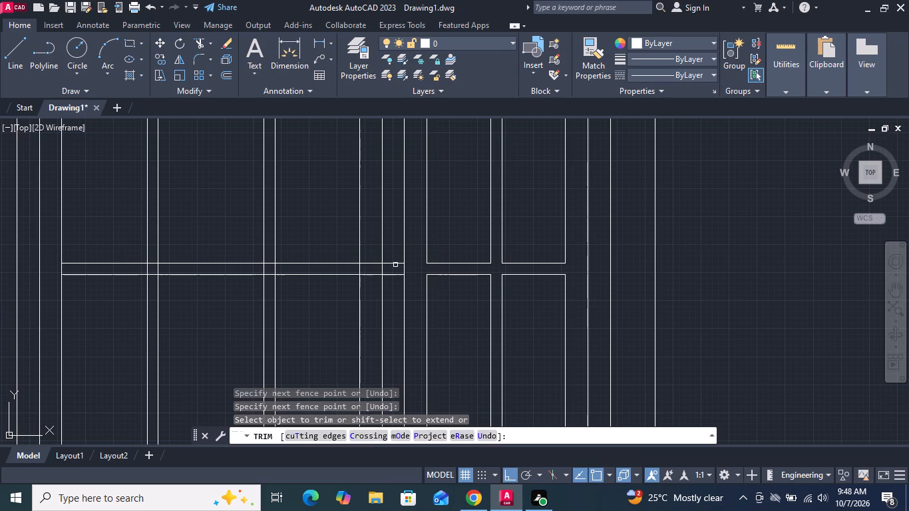
left_click_drag(391, 259, 387, 293)
left_click_drag(373, 258, 373, 259)
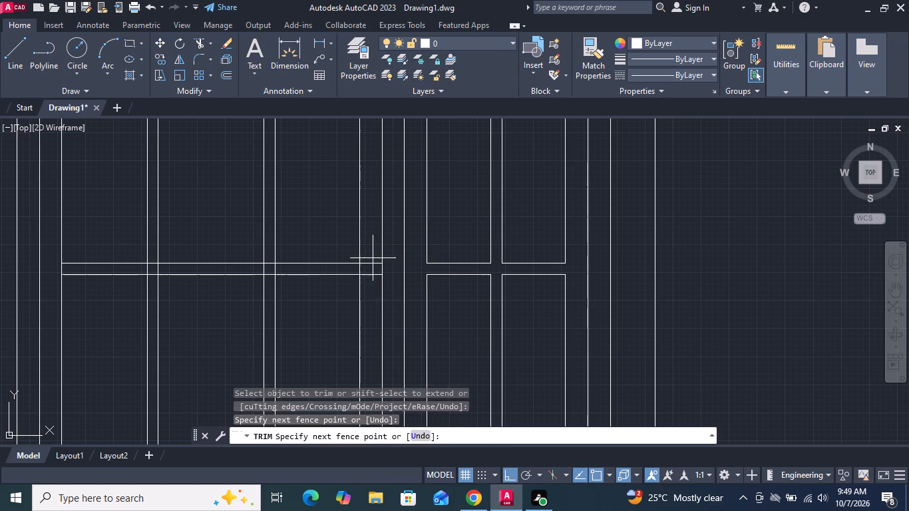
left_click_drag(373, 259, 370, 284)
Trim the center pane outline's right edge between the upper muntin pair and clear the upper crossing at its right vertical muntin.
scroll(341, 269, "up", 3)
left_click_drag(347, 269, 429, 275)
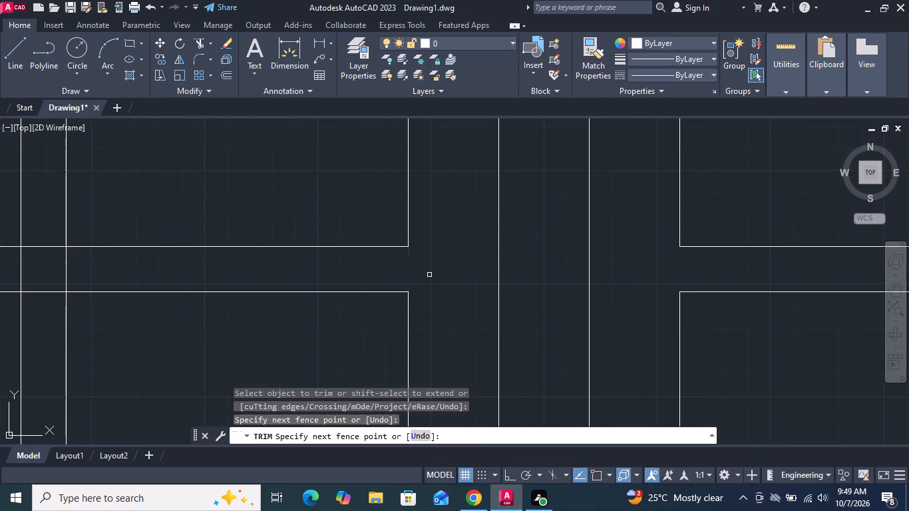
scroll(431, 275, "down", 3)
scroll(327, 275, "up", 2)
left_click_drag(329, 274, 375, 272)
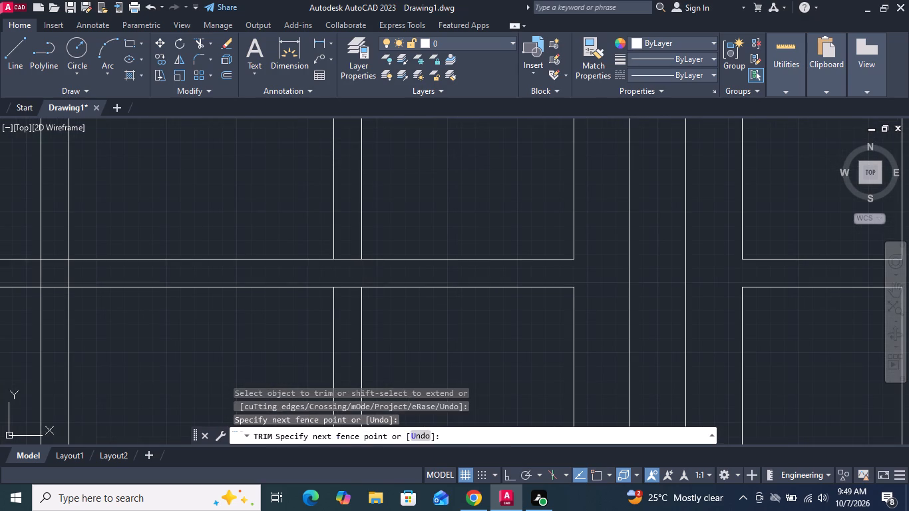
left_click_drag(354, 254, 351, 302)
Clear the upper crossing at the center pane's left vertical muntin and trim the outline's left edge between the upper pair.
scroll(353, 301, "down", 4)
scroll(321, 297, "up", 4)
left_click_drag(209, 290, 274, 297)
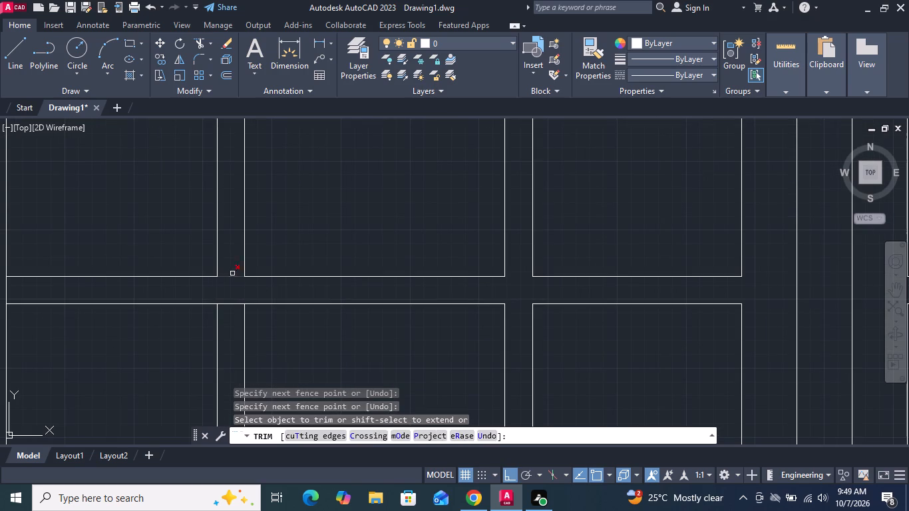
left_click_drag(228, 267, 232, 322)
scroll(232, 322, "down", 4)
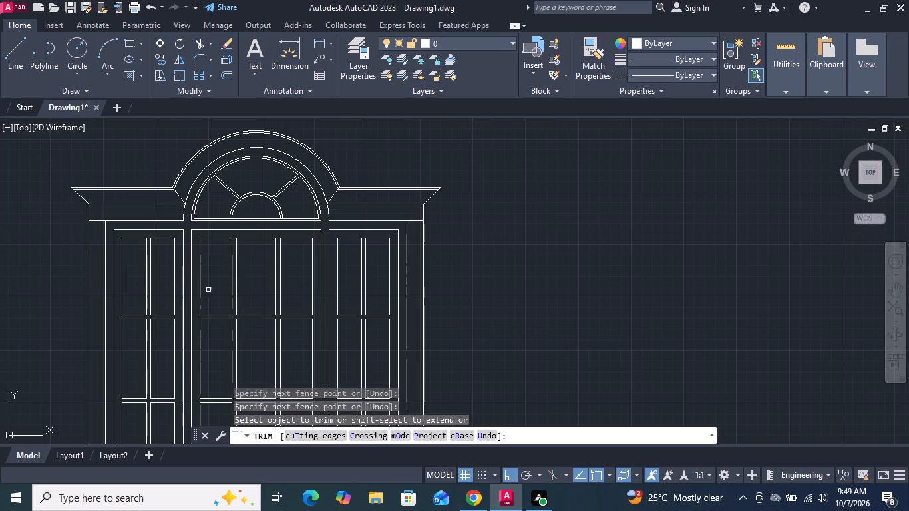
scroll(206, 312, "up", 4)
left_click(172, 353)
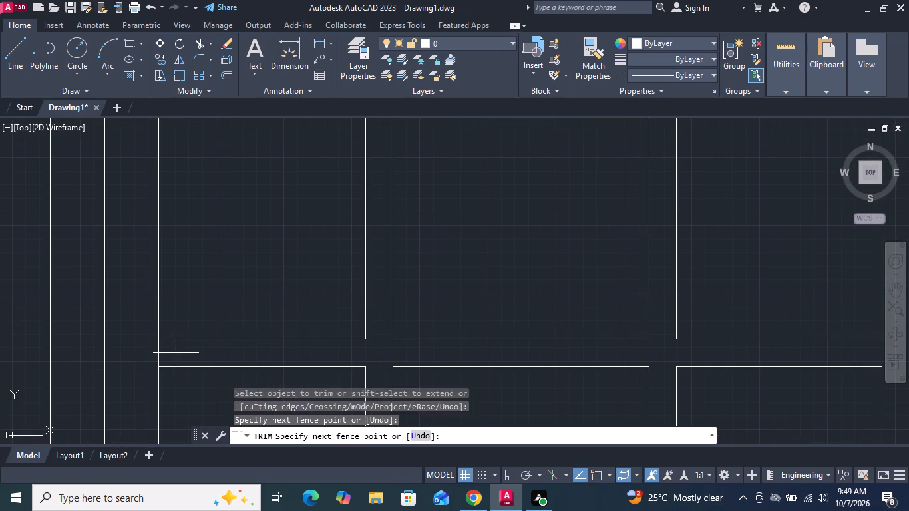
left_click_drag(176, 353, 154, 353)
left_click(160, 351)
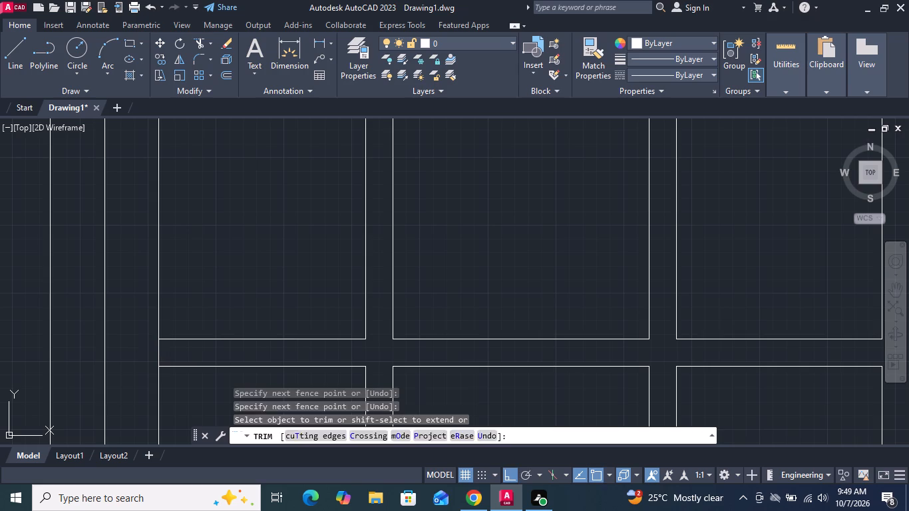
left_click(152, 349)
scroll(171, 373, "down", 3)
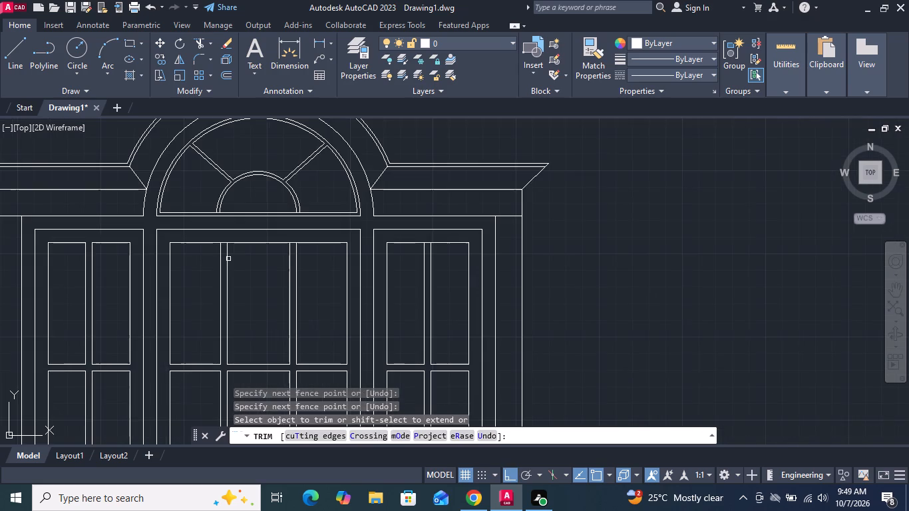
Trim the center pane outline's top and bottom edges between the lines of both vertical muntins.
scroll(236, 228, "up", 3)
left_click_drag(183, 272, 184, 312)
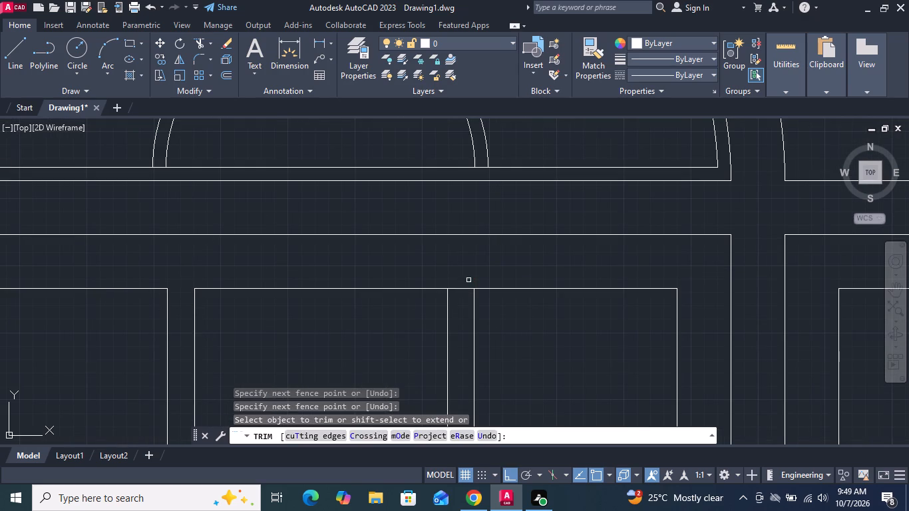
left_click_drag(464, 273, 462, 304)
scroll(464, 283, "down", 4)
scroll(481, 224, "down", 2)
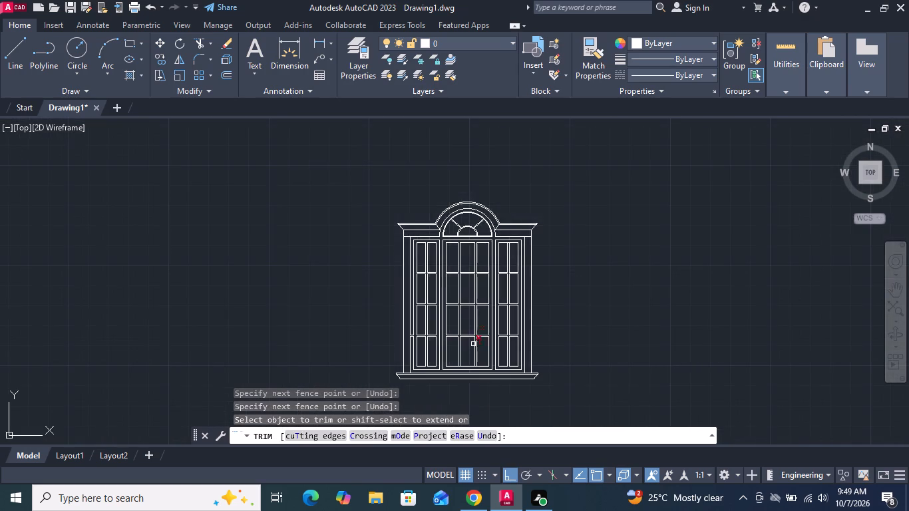
scroll(473, 351, "up", 2)
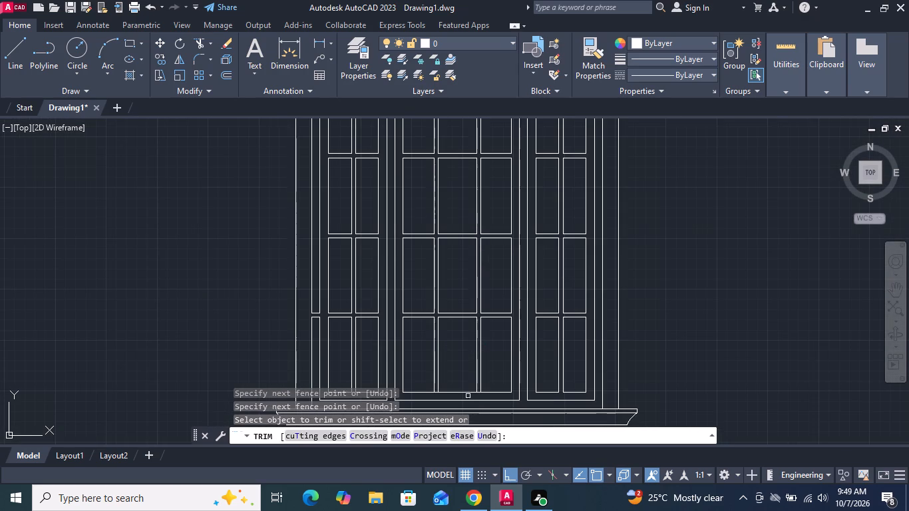
scroll(466, 400, "up", 3)
left_click(515, 371)
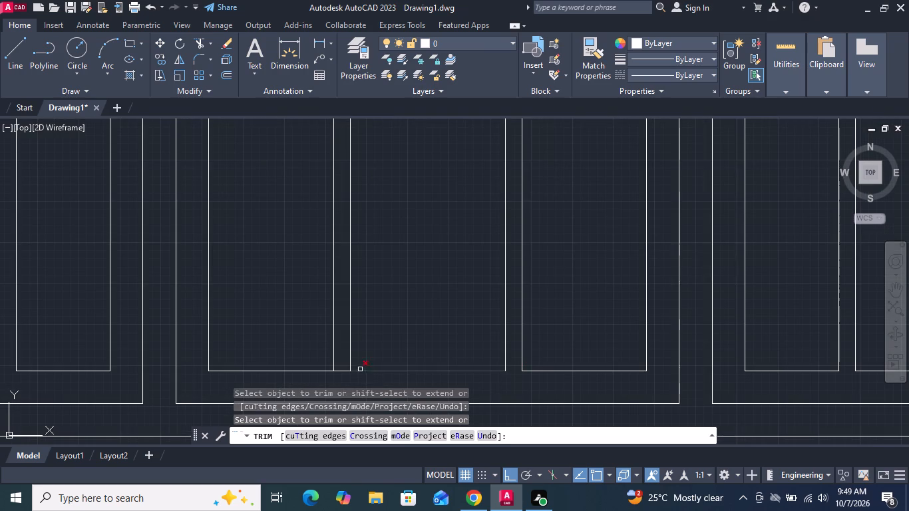
left_click(345, 371)
scroll(455, 384, "down", 5)
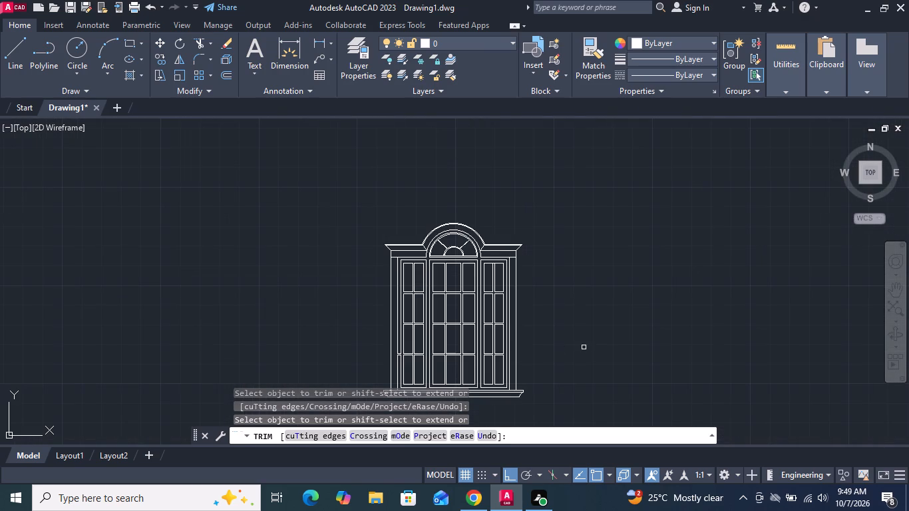
Trim the right pane outline's top edge between its vertical muntin lines and finish the Trim command.
middle_click_drag(584, 343, 574, 291)
scroll(490, 210, "up", 4)
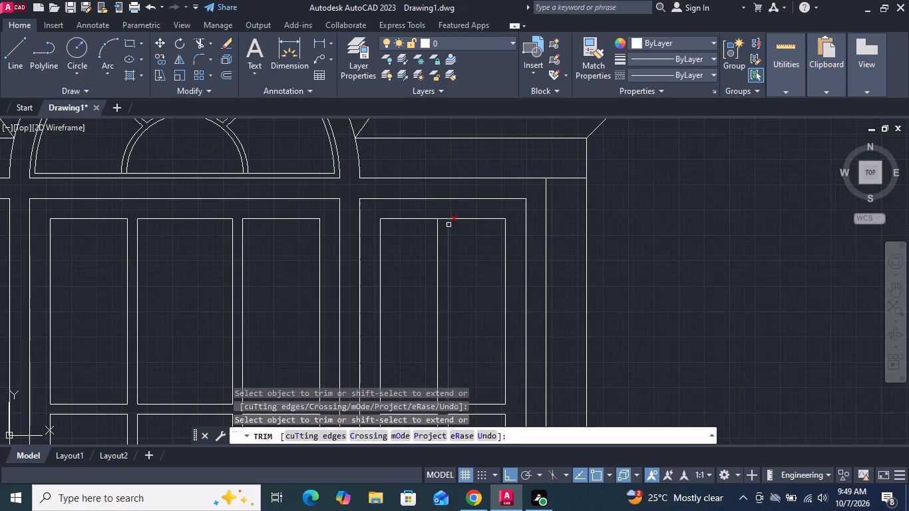
scroll(442, 225, "up", 4)
left_click_drag(433, 177, 429, 210)
scroll(429, 211, "down", 5)
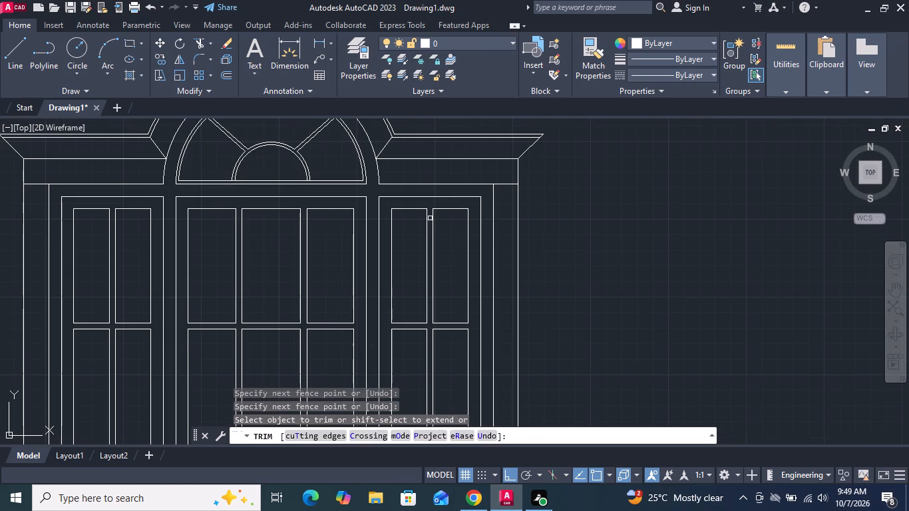
scroll(589, 251, "down", 1)
middle_click_drag(601, 301, 586, 250)
scroll(586, 249, "down", 2)
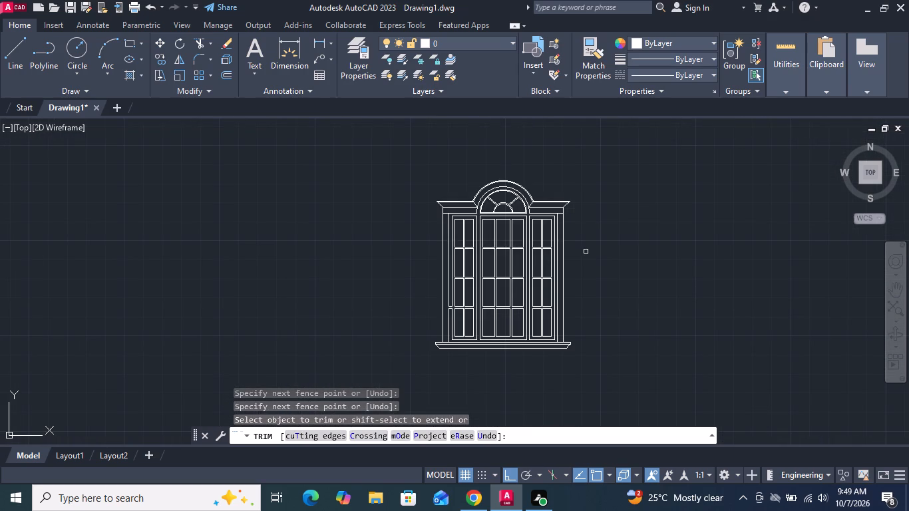
middle_click_drag(341, 285, 301, 255)
key("Return")
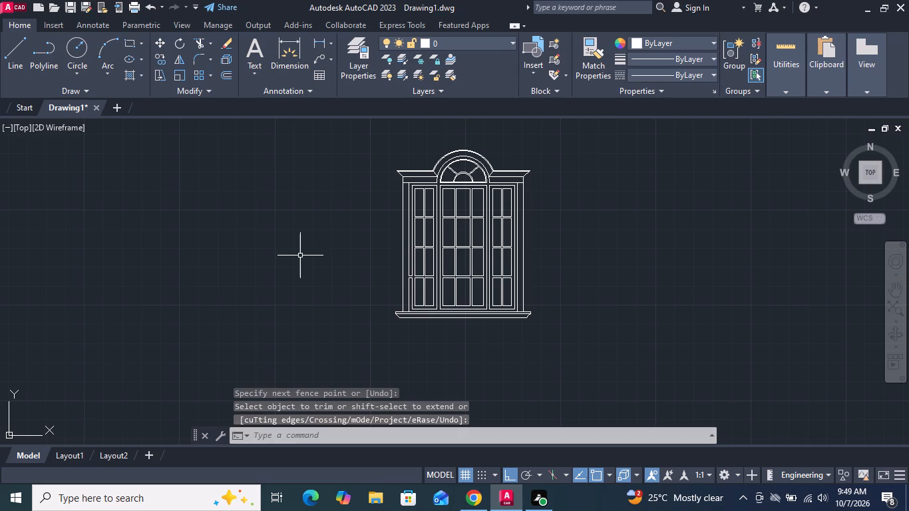
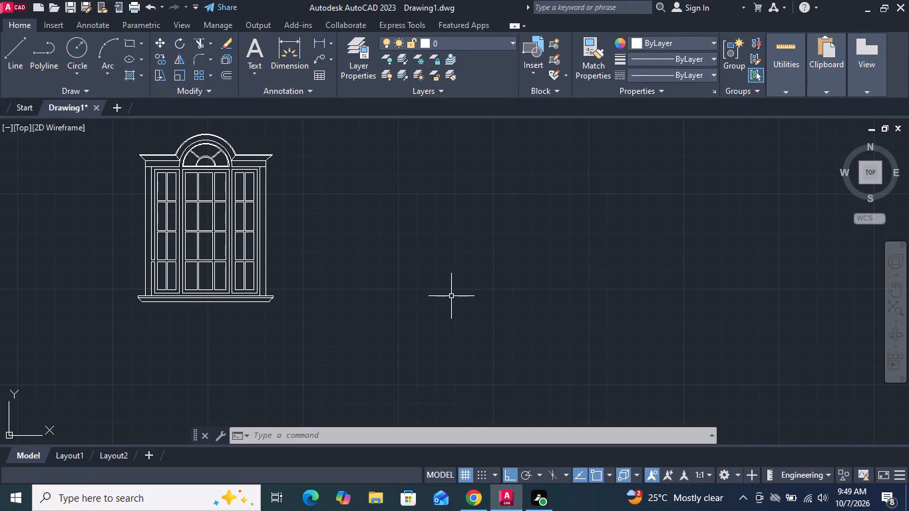
Hatch the lower outer segments and inner half-circle of the semicircular light with the ANSI36 pattern.
middle_click_drag(332, 286, 335, 286)
middle_click_drag(335, 286, 474, 306)
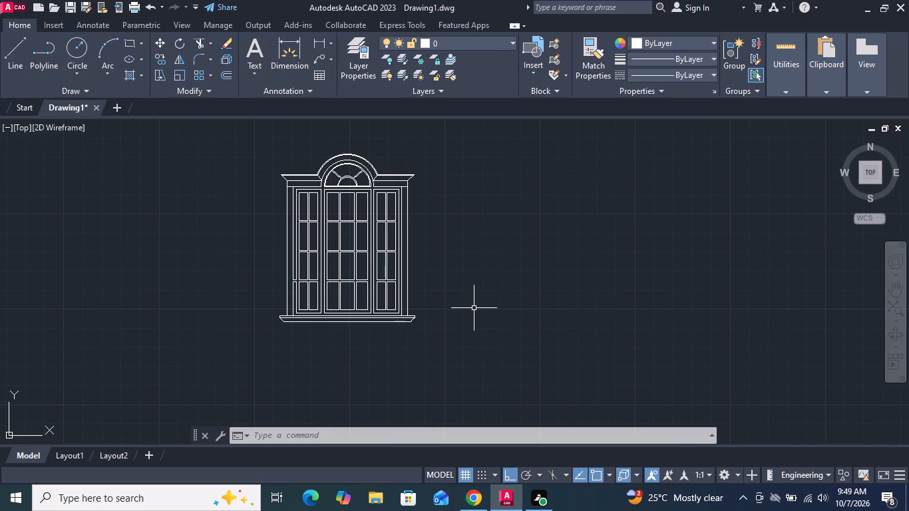
left_click(130, 73)
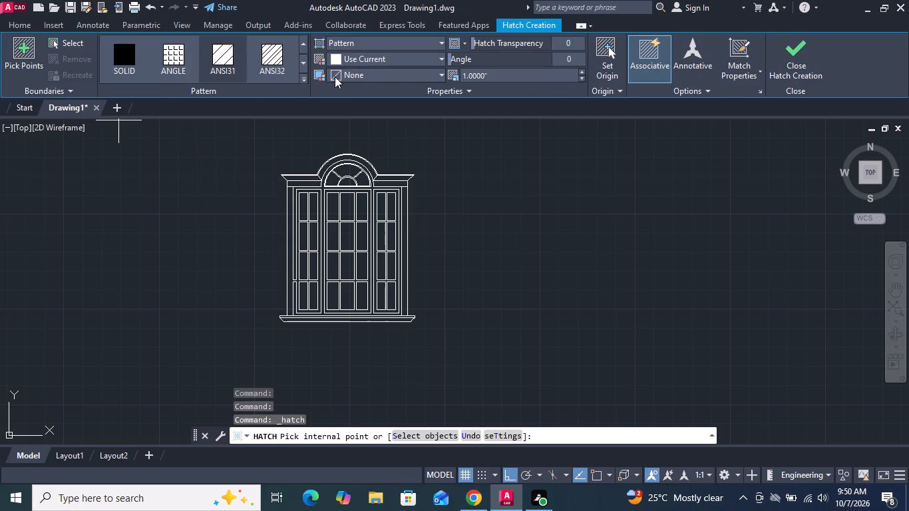
left_click(301, 77)
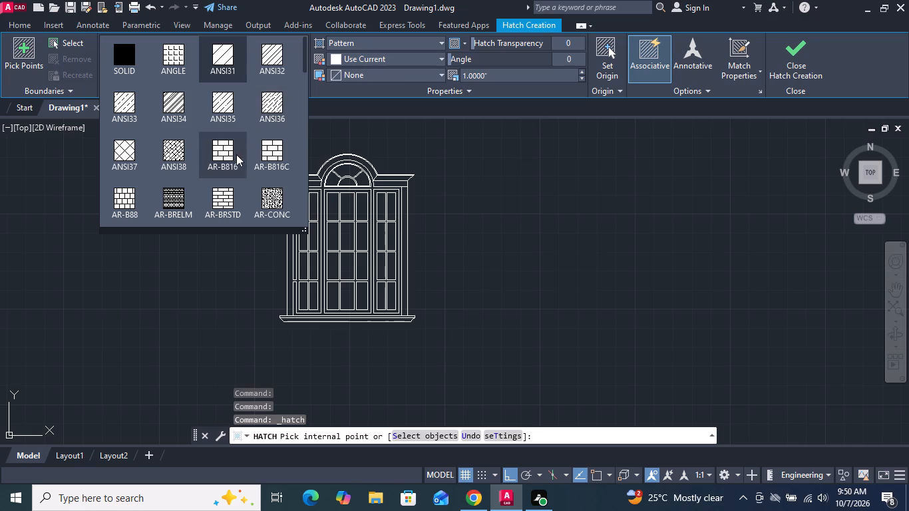
left_click(269, 98)
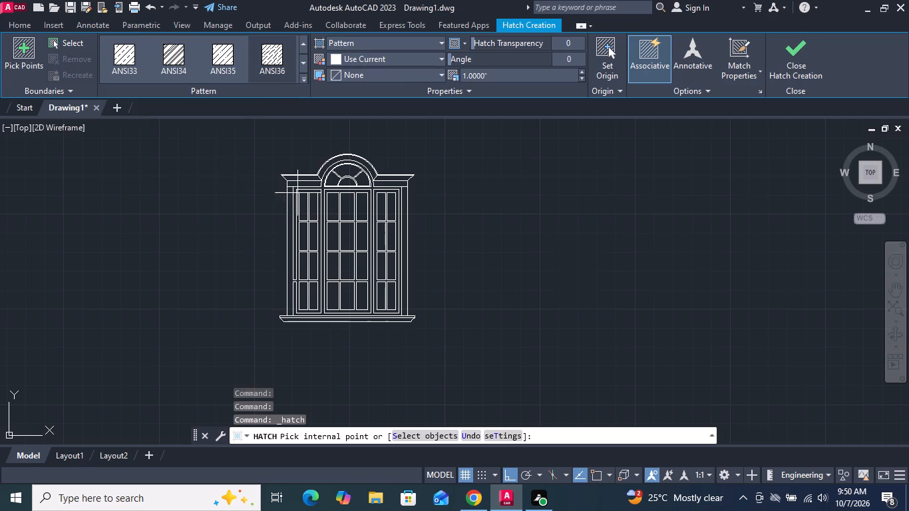
scroll(339, 178, "up", 3)
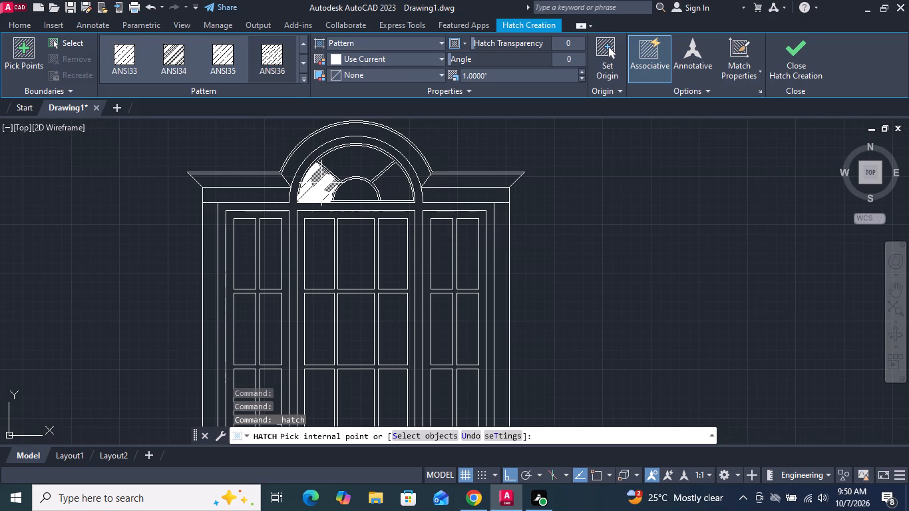
left_click(321, 183)
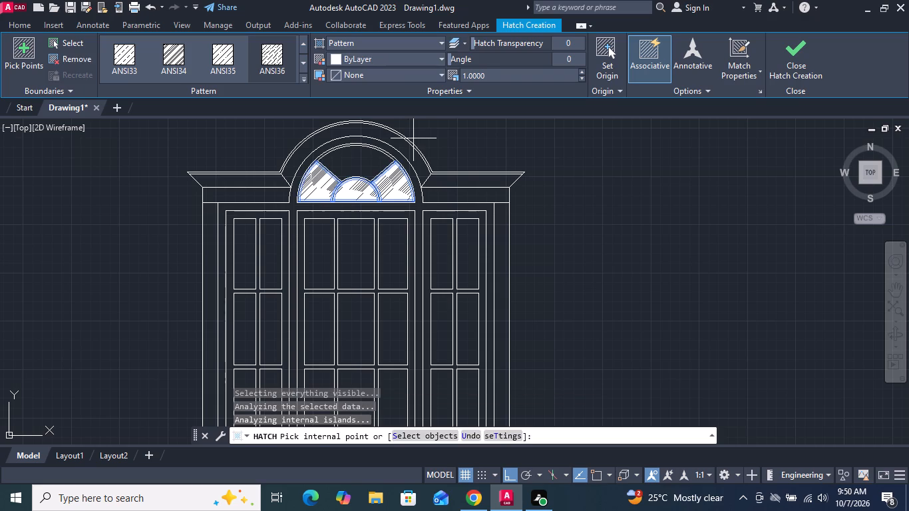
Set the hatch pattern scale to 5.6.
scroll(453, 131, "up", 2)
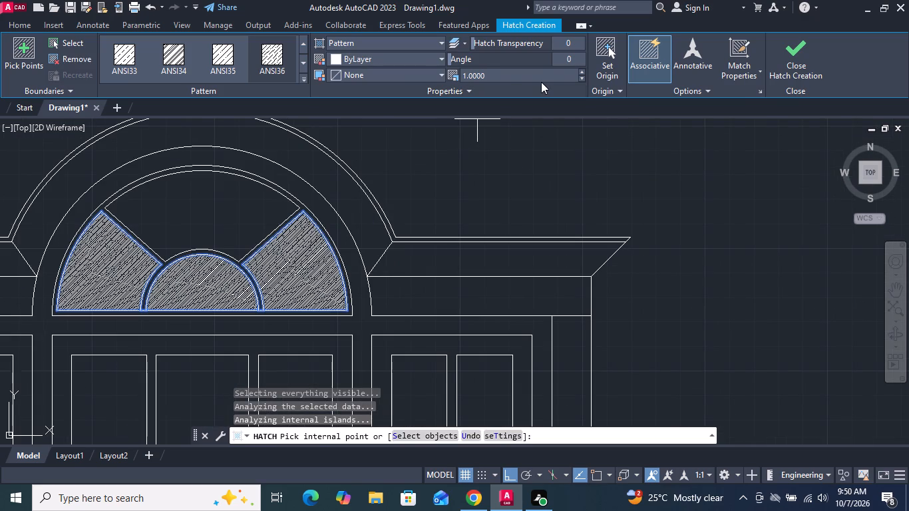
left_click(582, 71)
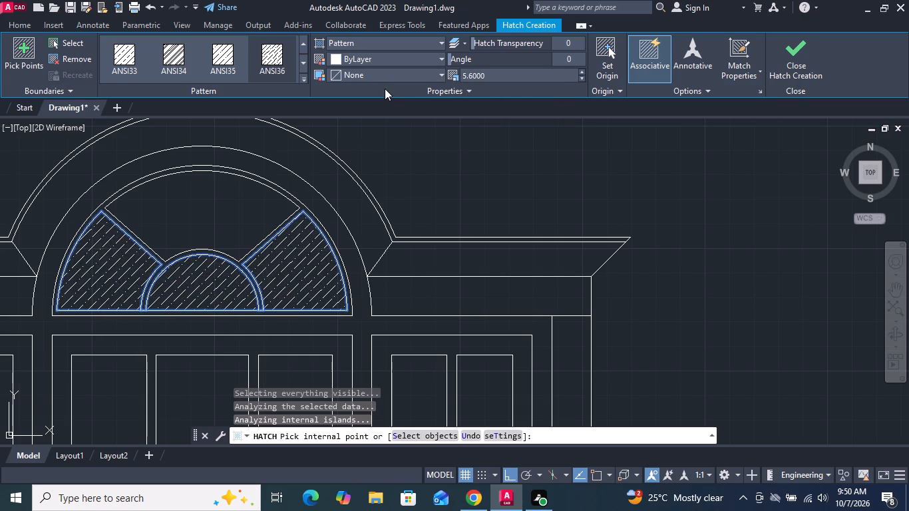
Browse the hatch pattern library and preview alternative patterns on the semicircular light.
left_click(303, 75)
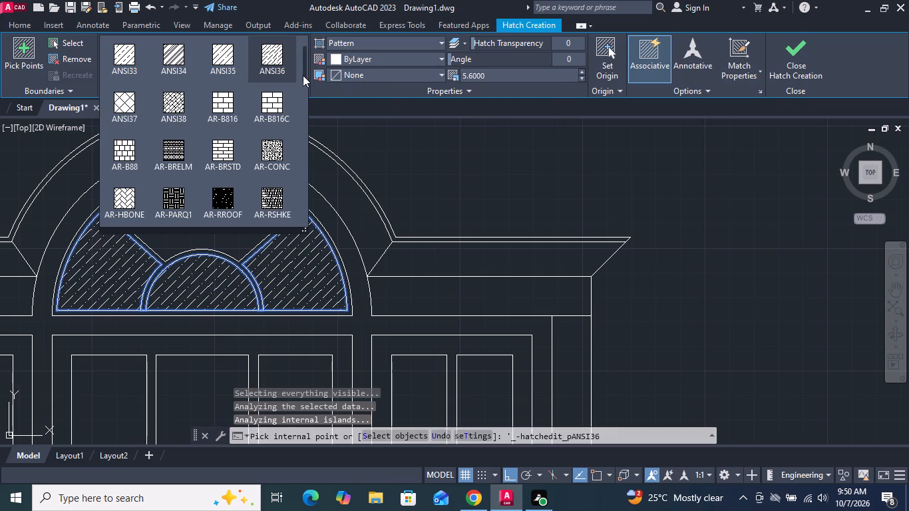
scroll(238, 141, "down", 2)
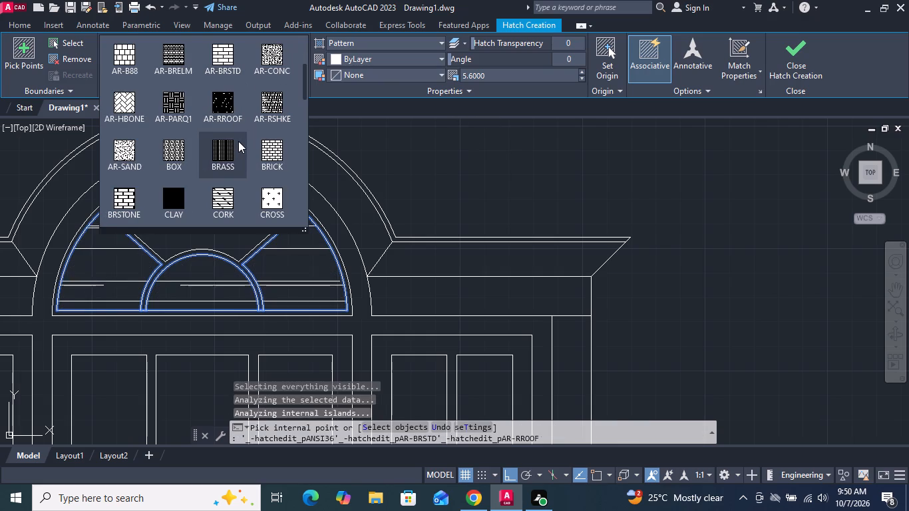
scroll(238, 141, "down", 1)
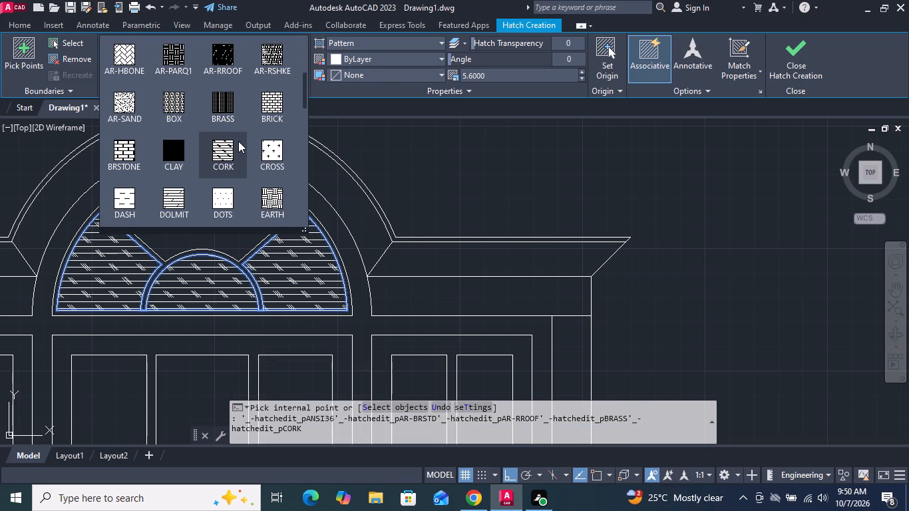
scroll(238, 141, "down", 2)
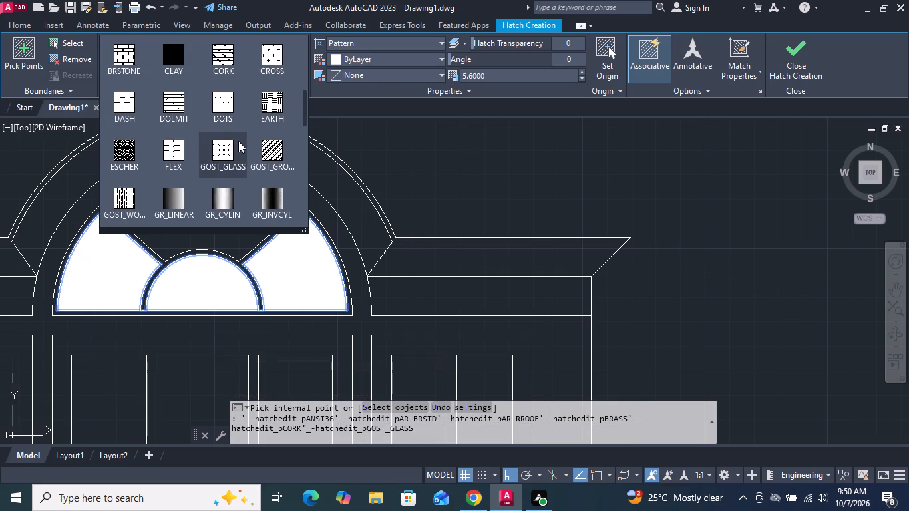
scroll(238, 141, "down", 3)
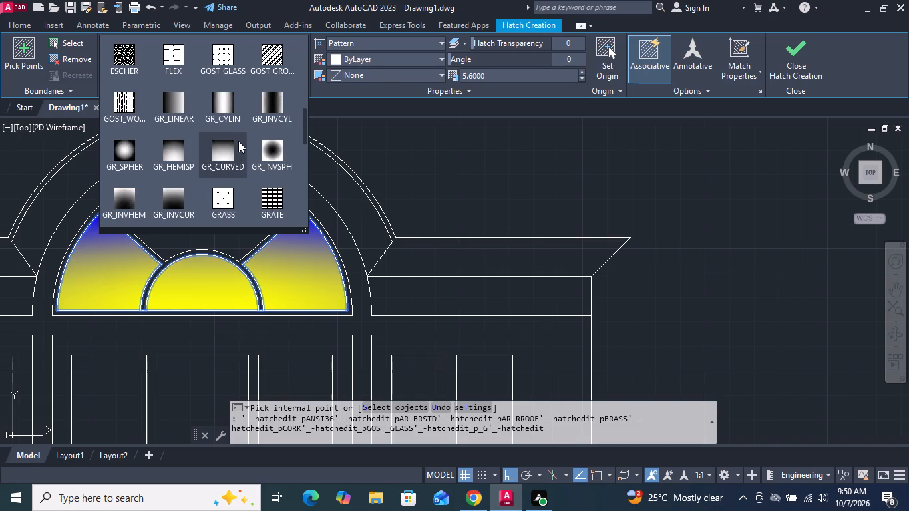
scroll(238, 141, "down", 2)
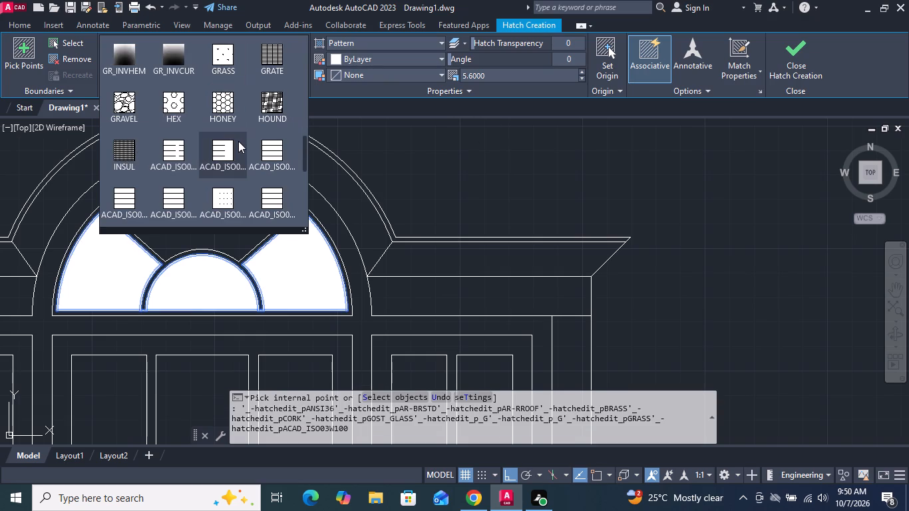
scroll(238, 141, "down", 4)
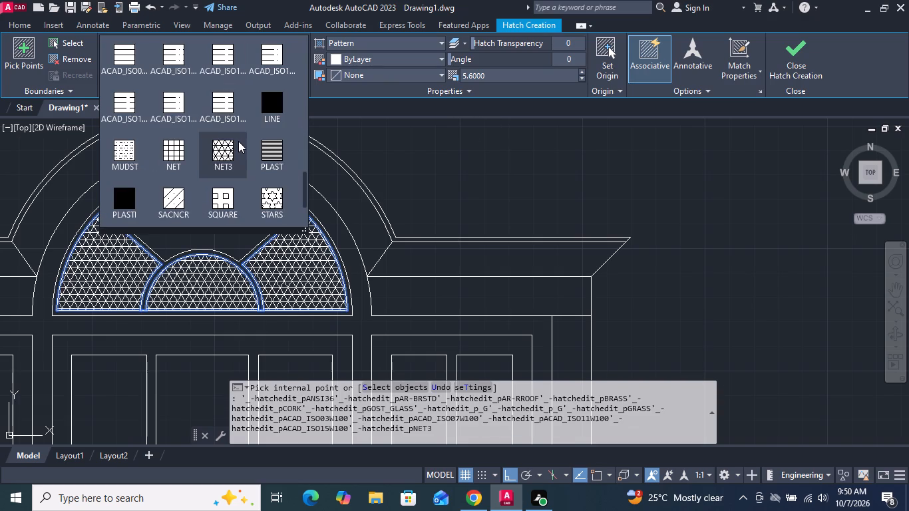
scroll(238, 141, "down", 2)
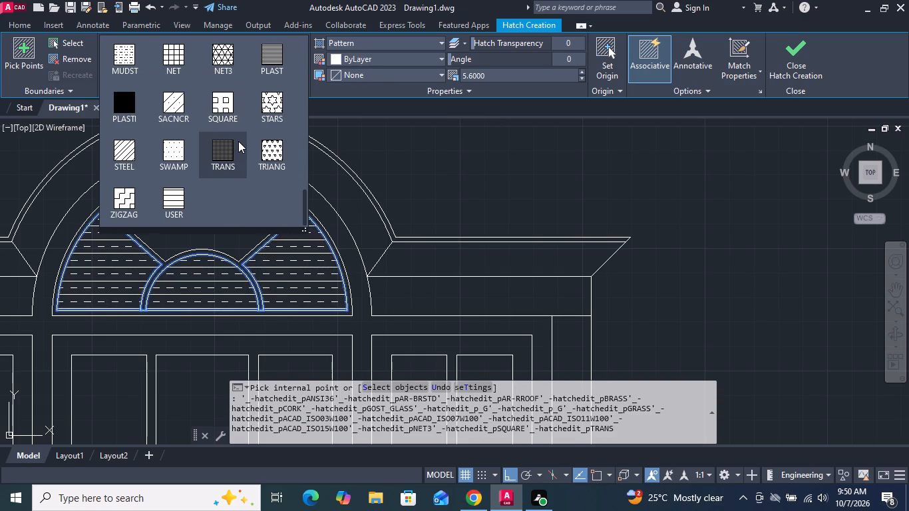
scroll(238, 141, "up", 1)
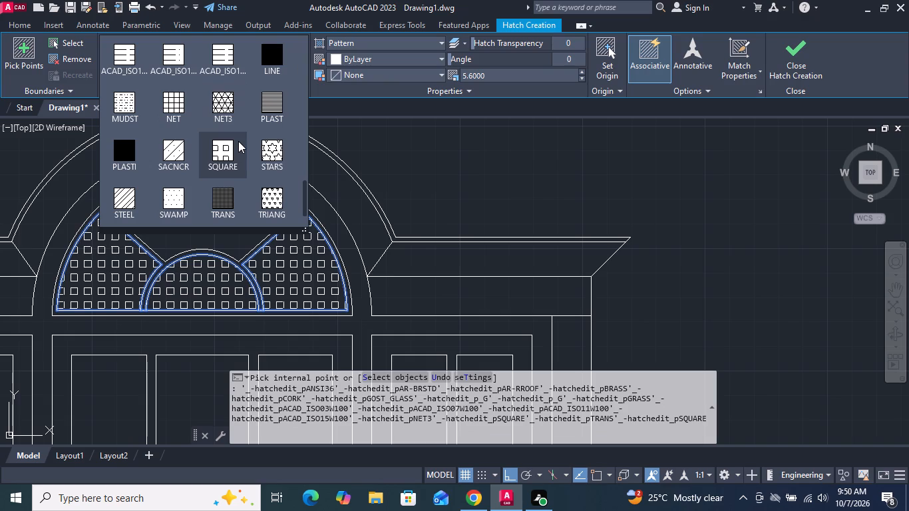
scroll(238, 141, "up", 3)
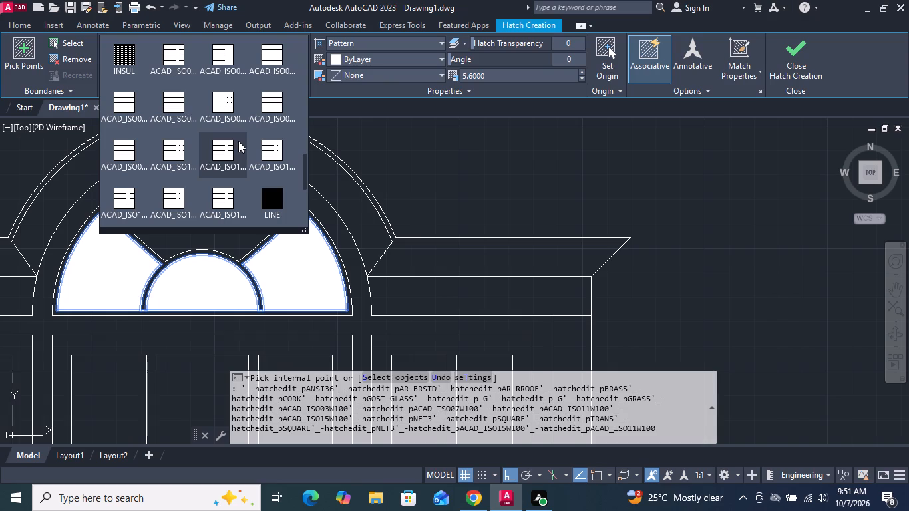
scroll(238, 141, "up", 1)
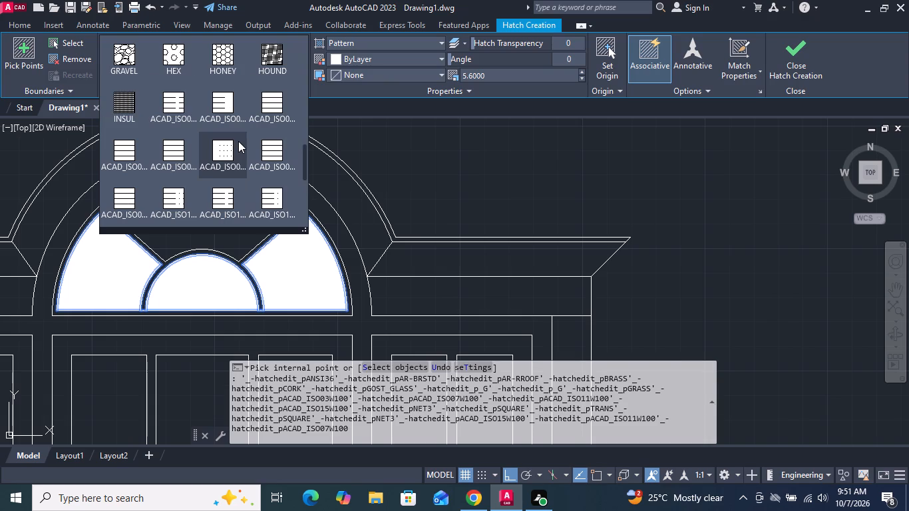
scroll(256, 100, "up", 3)
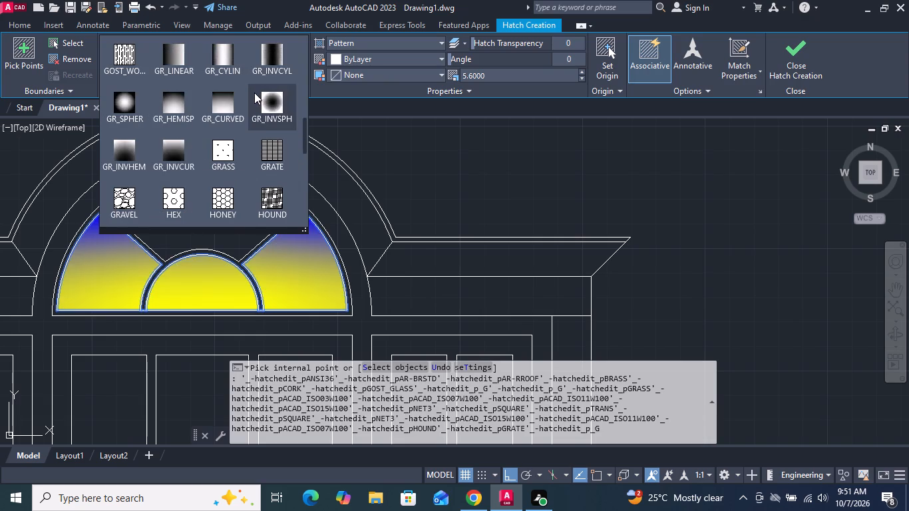
scroll(254, 92, "up", 2)
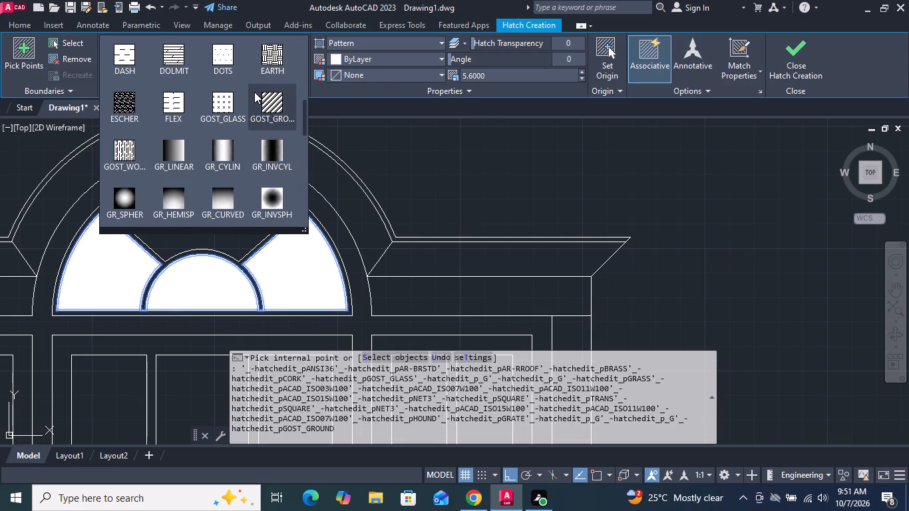
scroll(250, 81, "up", 2)
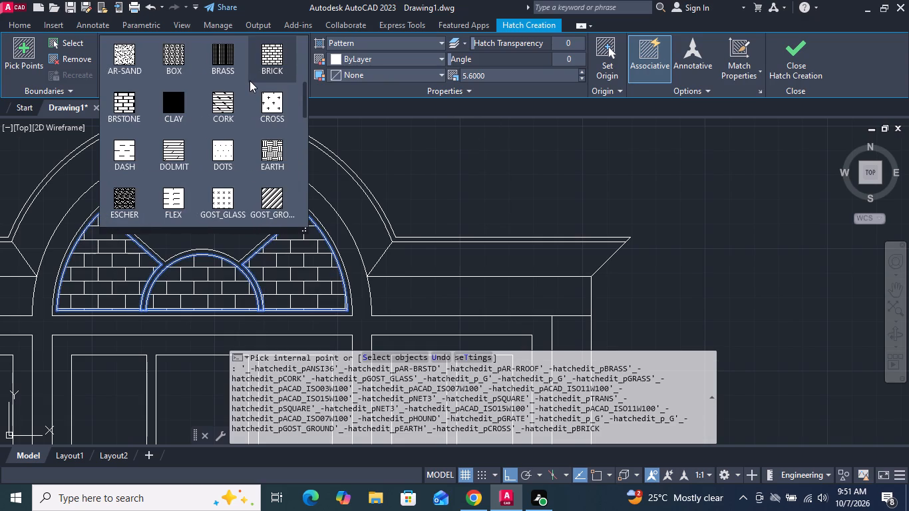
scroll(250, 81, "up", 1)
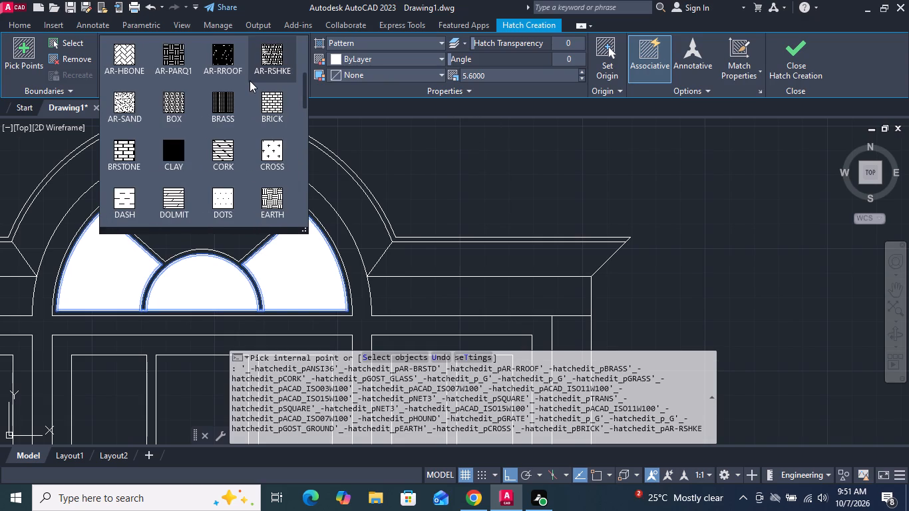
scroll(250, 81, "up", 2)
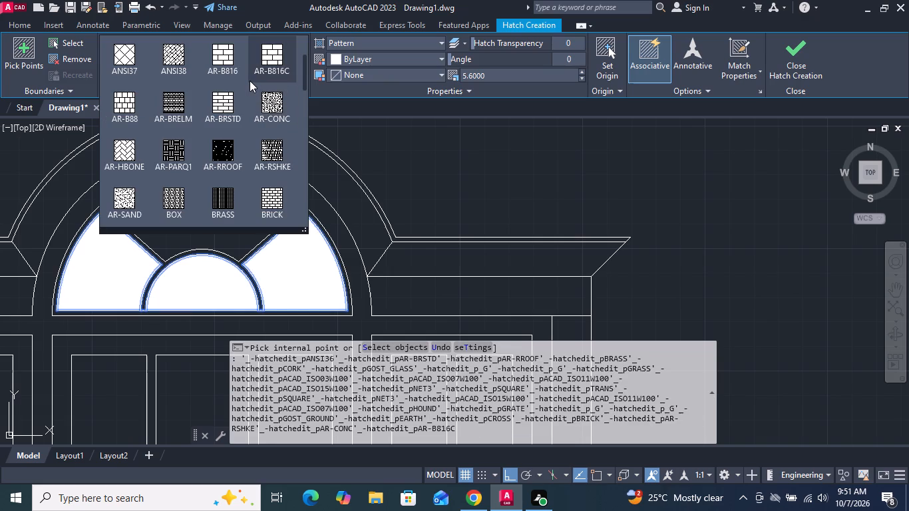
scroll(250, 81, "up", 1)
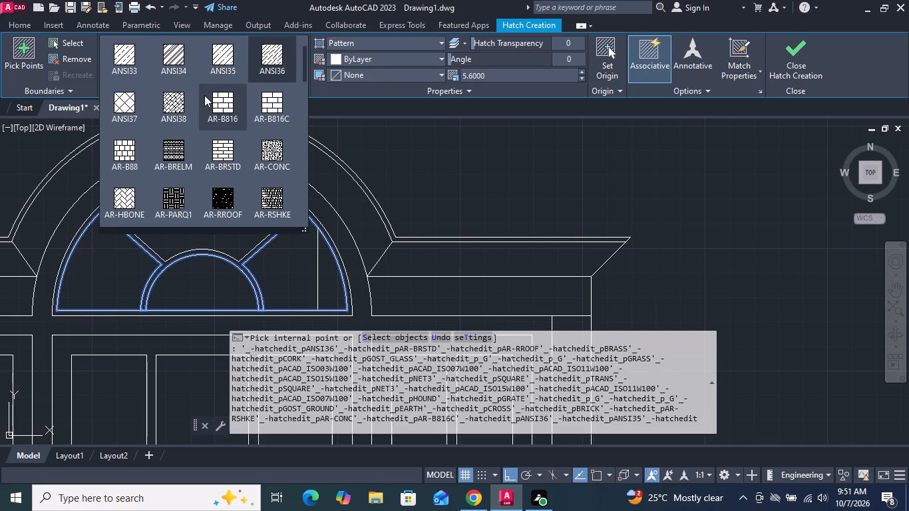
scroll(197, 82, "up", 2)
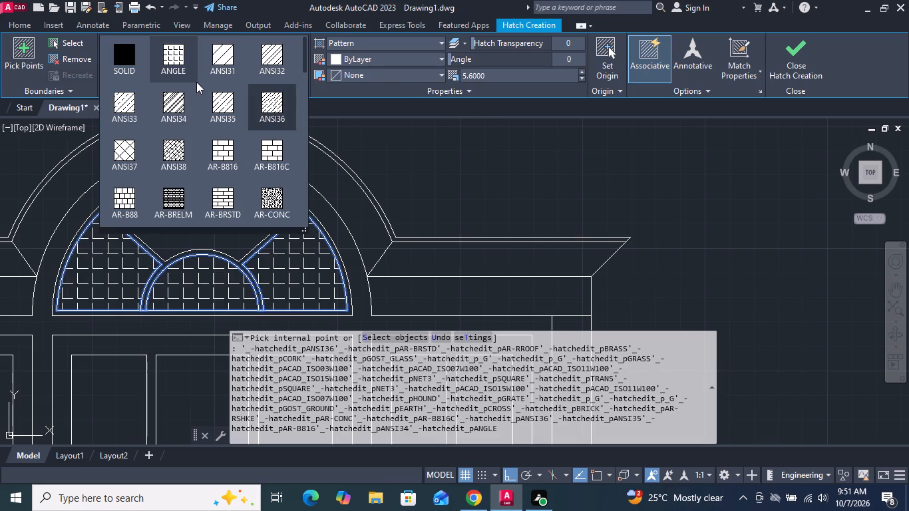
Choose the ANSI36 pattern for the light's hatch and set its scale to 21.
left_click(273, 106)
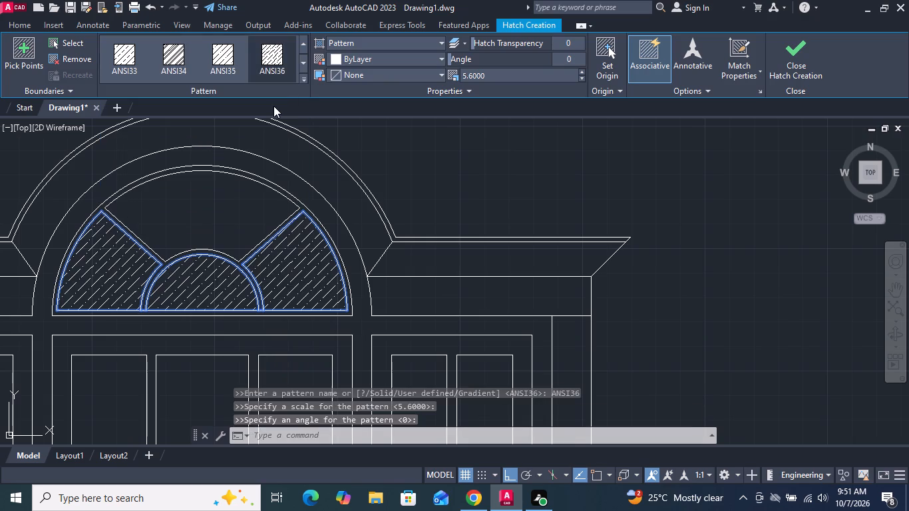
left_click(581, 72)
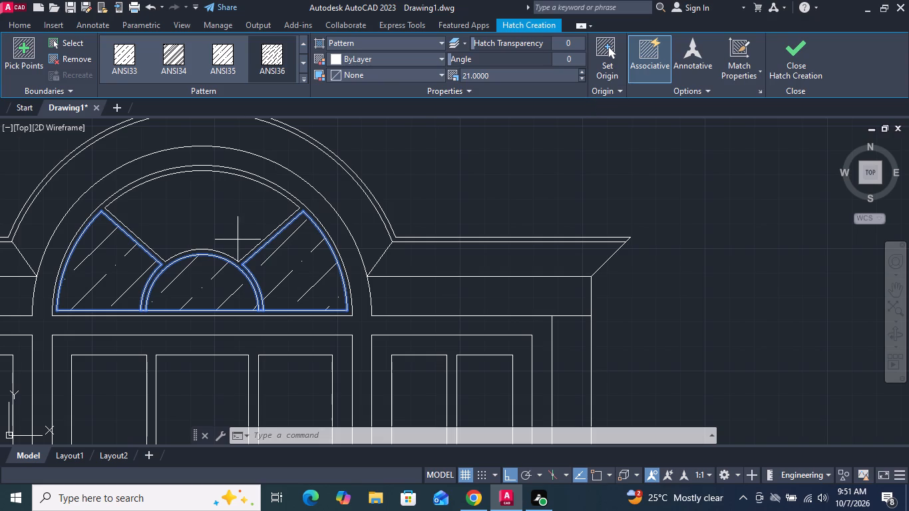
Hatch the upper segment of the semicircular light and the top-row panes of all three sashes with ANSI36.
left_click(232, 224)
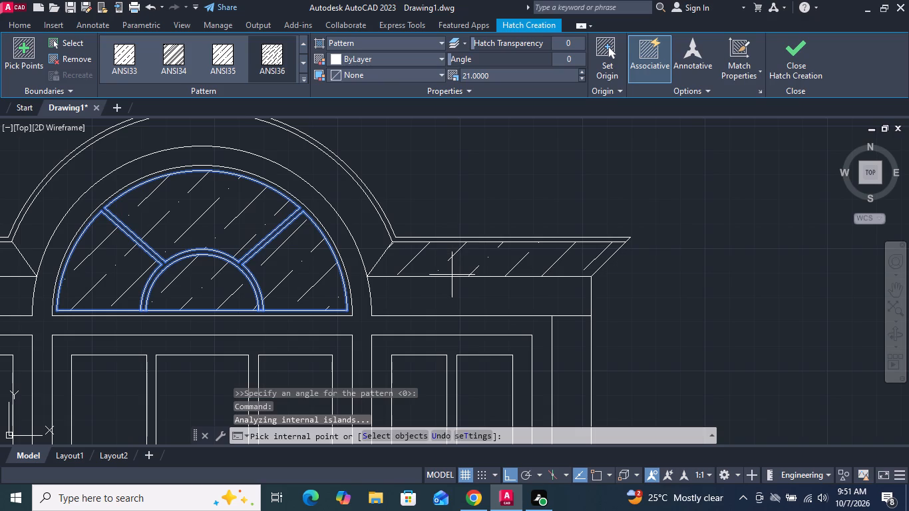
left_click(432, 379)
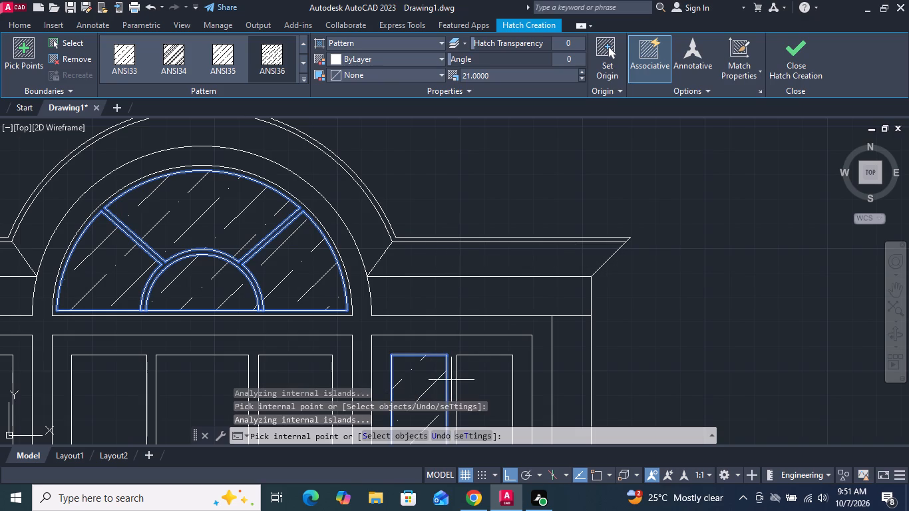
left_click(476, 383)
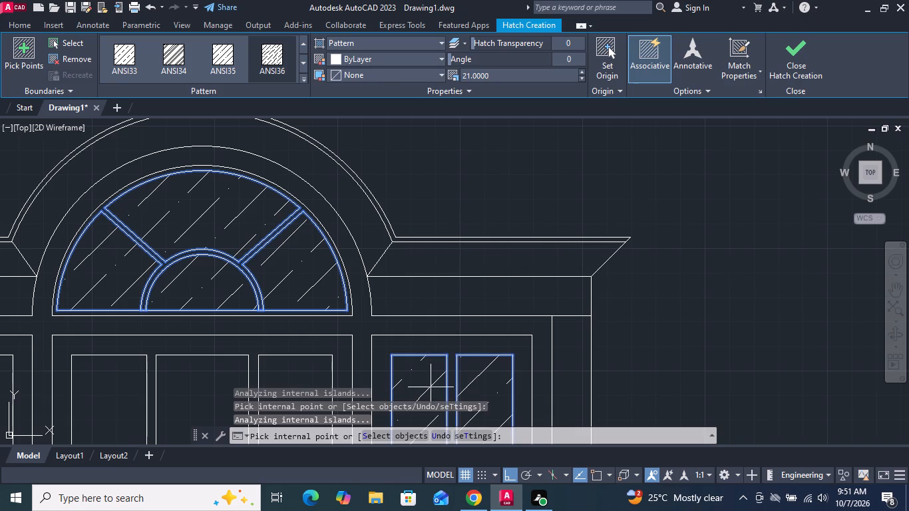
left_click(290, 367)
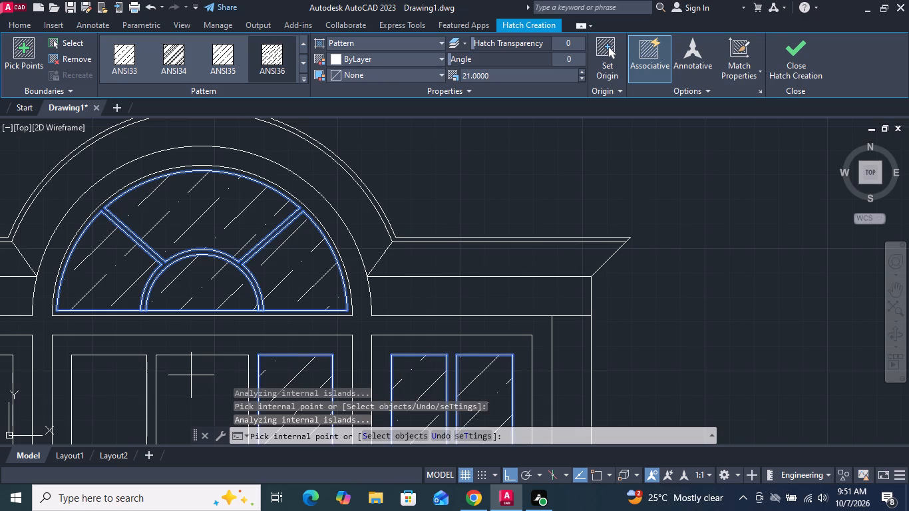
left_click(191, 375)
left_click(119, 381)
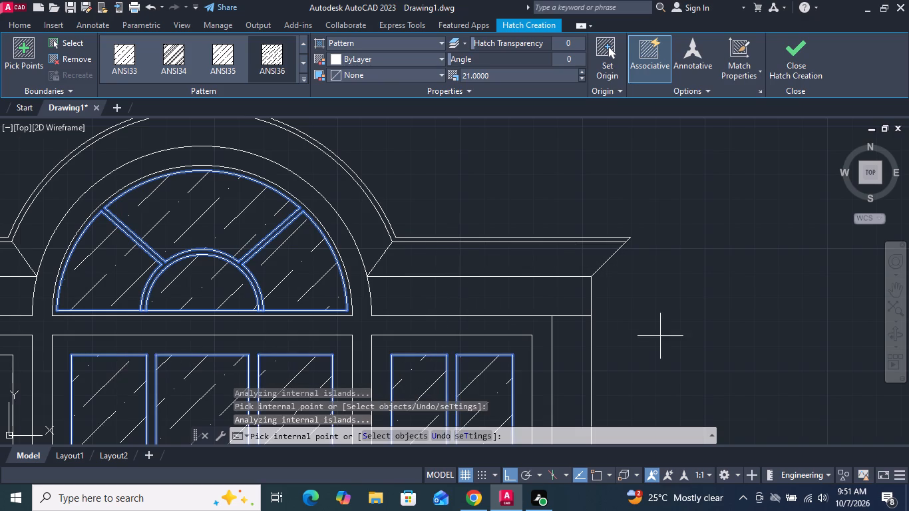
middle_click_drag(661, 347, 707, 233)
scroll(707, 233, "down", 2)
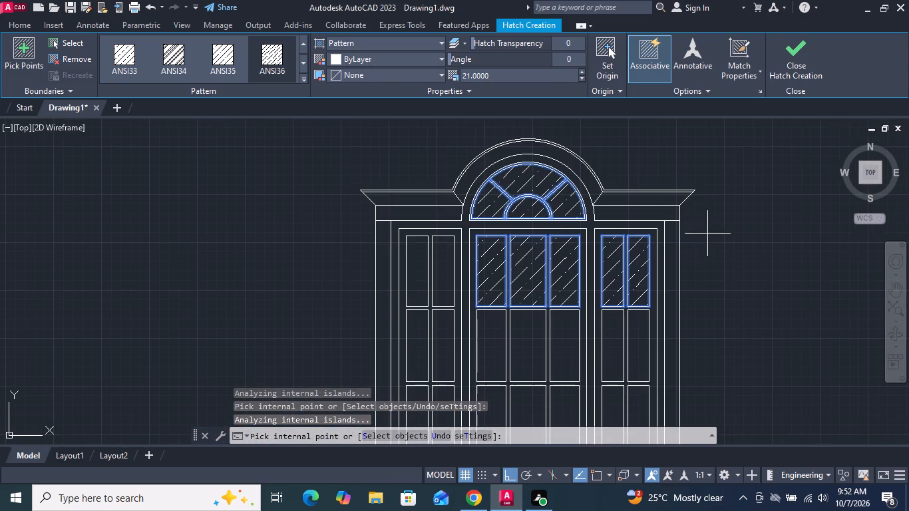
left_click(442, 273)
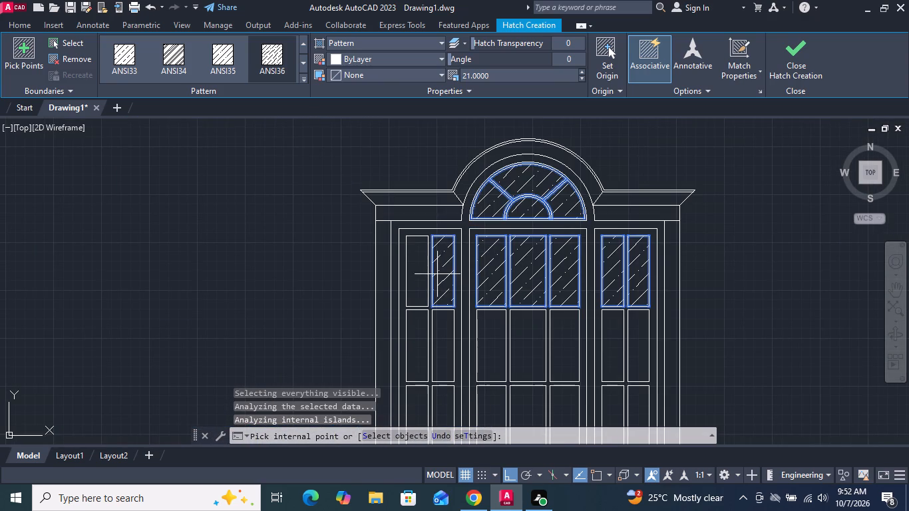
left_click(418, 275)
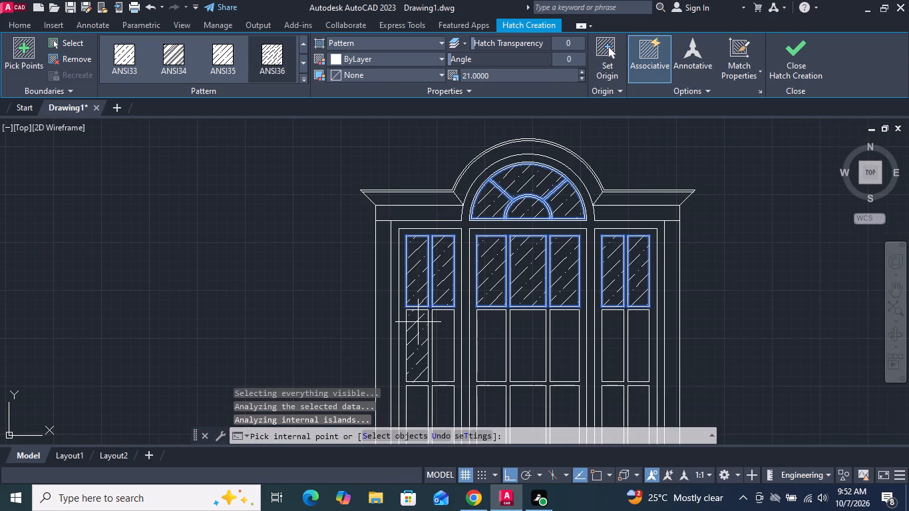
Add the ANSI36 hatch to all seven panes in the second row of the window.
left_click(418, 322)
left_click(438, 335)
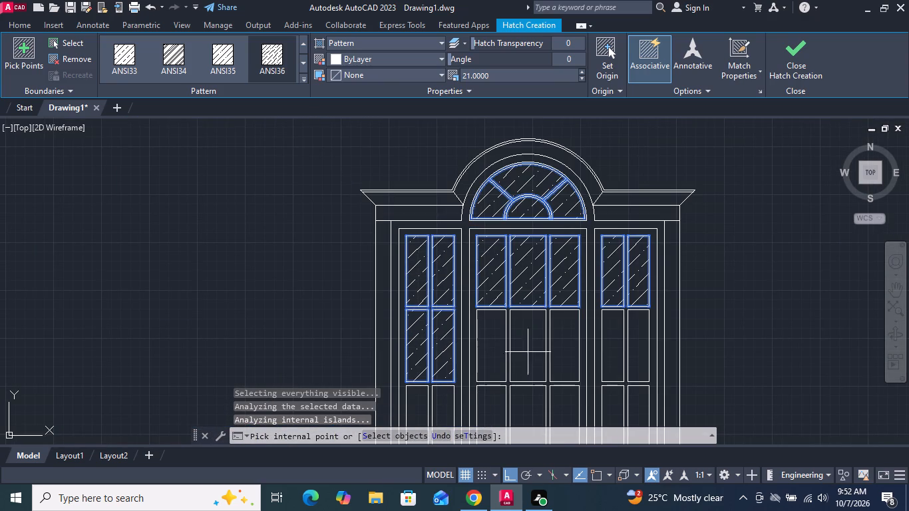
left_click(488, 340)
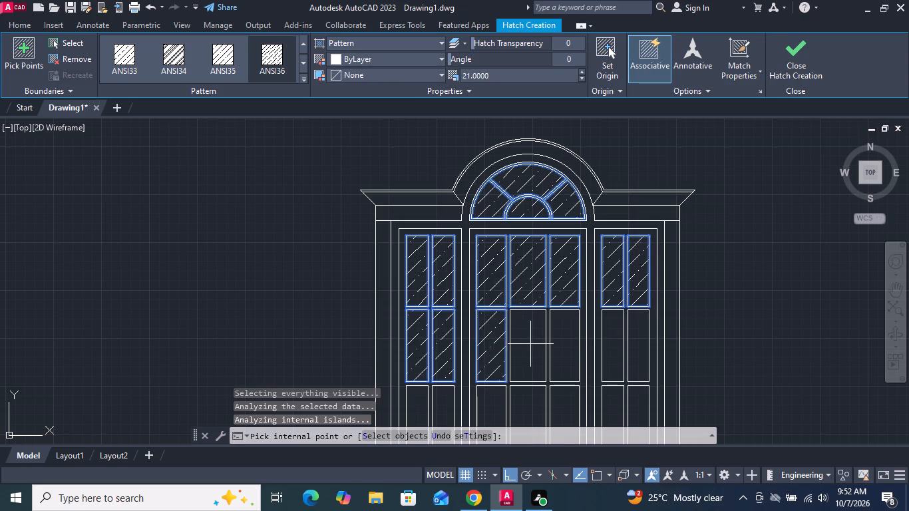
left_click(530, 344)
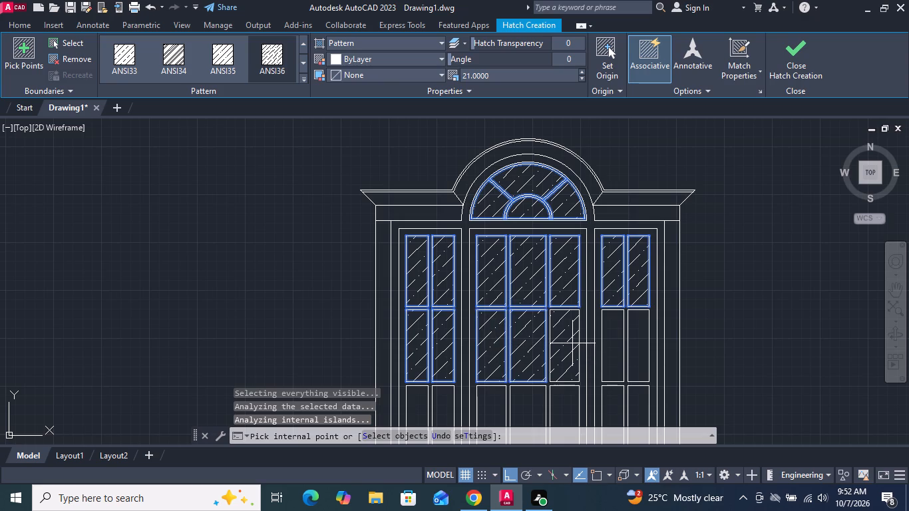
left_click(572, 343)
left_click(611, 346)
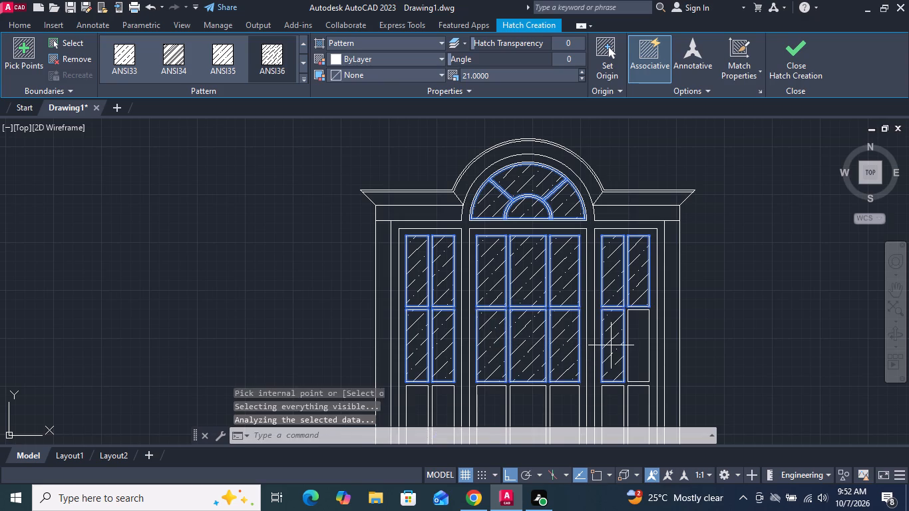
left_click(637, 339)
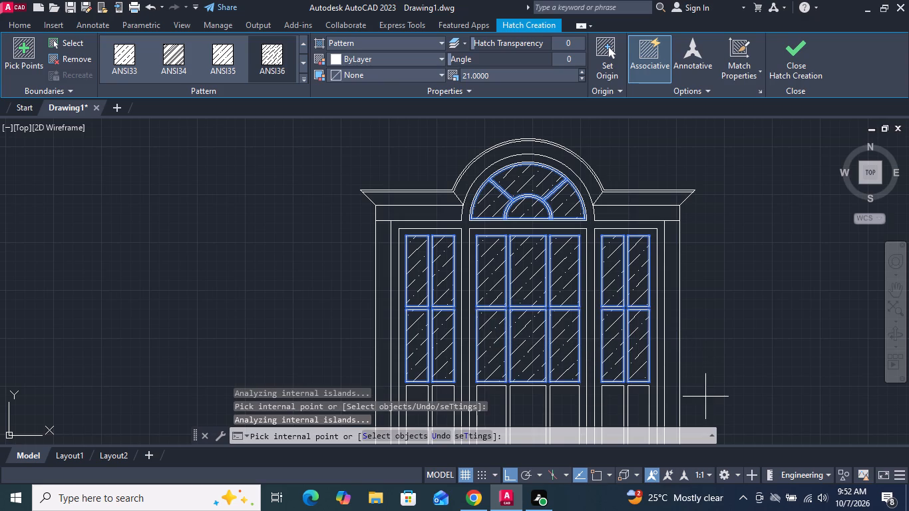
Add the ANSI36 hatch to all seven panes in the third row of the window.
middle_click_drag(705, 397, 714, 194)
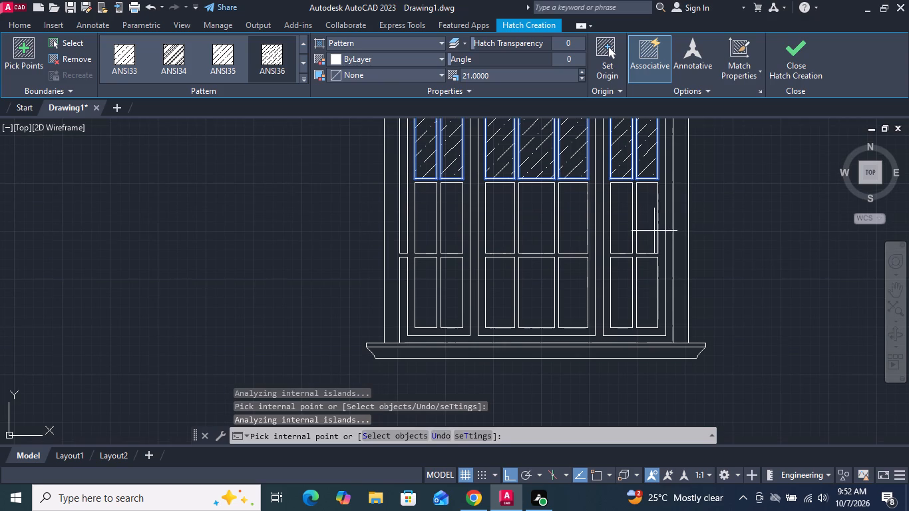
left_click(652, 228)
left_click(624, 234)
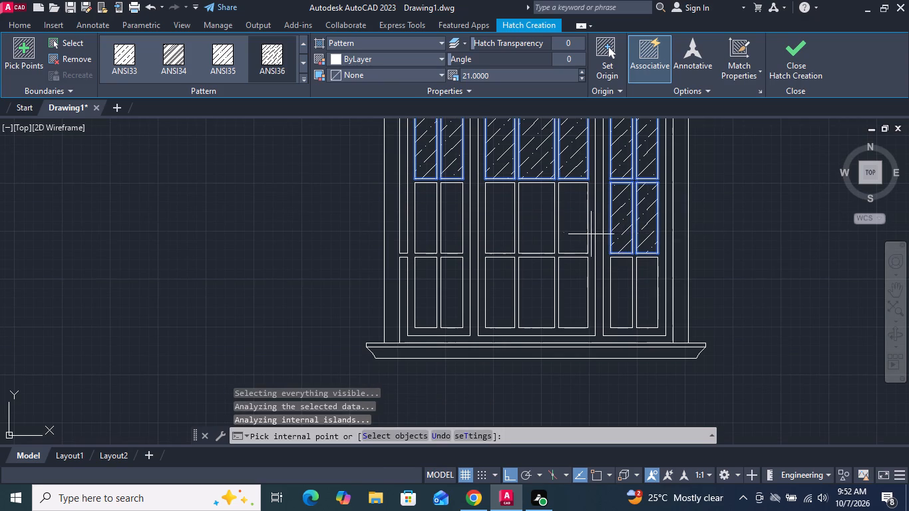
left_click(579, 231)
left_click(546, 230)
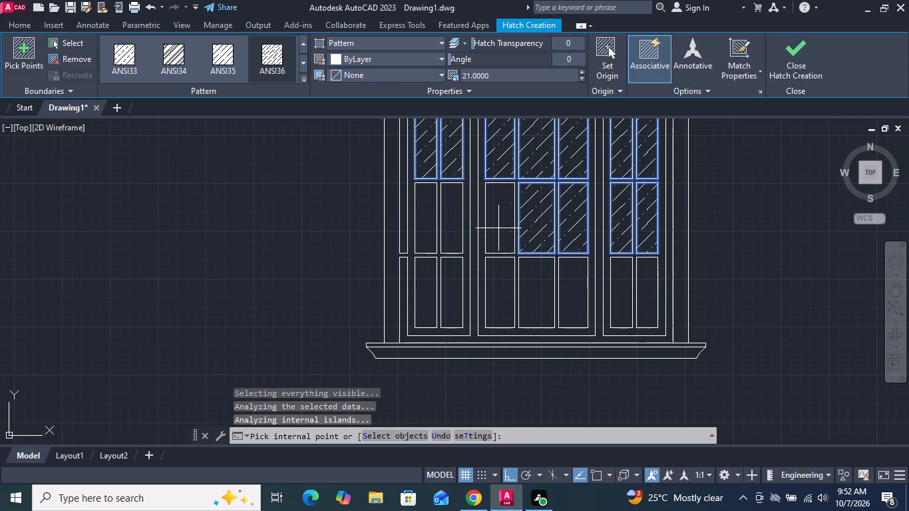
left_click(498, 228)
left_click(451, 230)
left_click(427, 226)
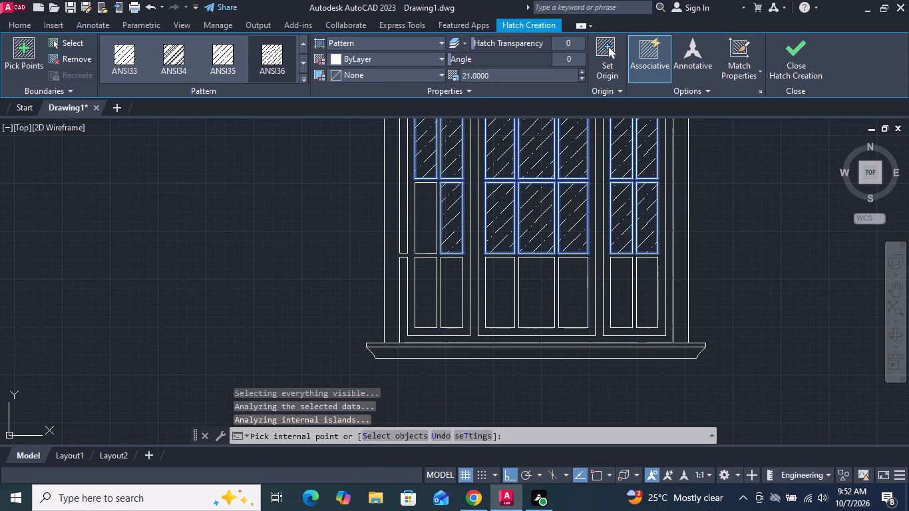
Add the ANSI36 hatch to all seven panes in the bottom row above the sill.
left_click(423, 279)
left_click(446, 291)
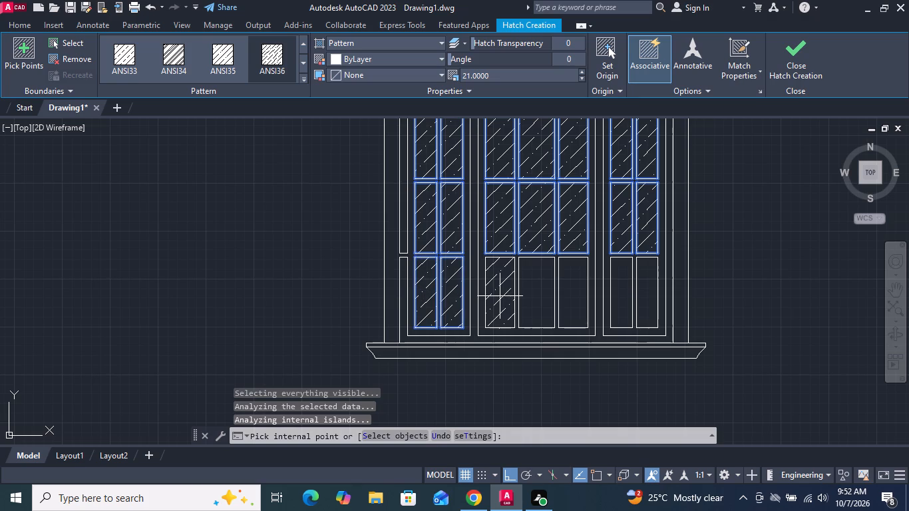
left_click(500, 296)
left_click(535, 295)
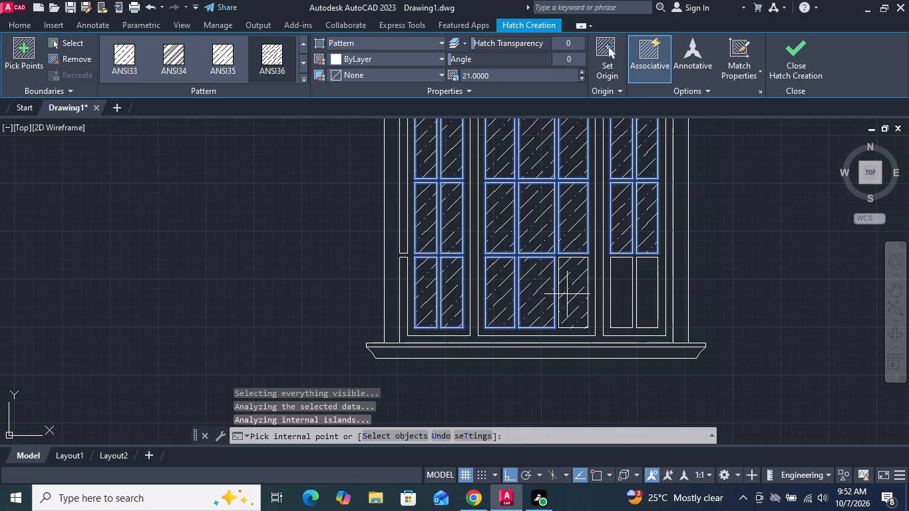
left_click(567, 294)
left_click(618, 295)
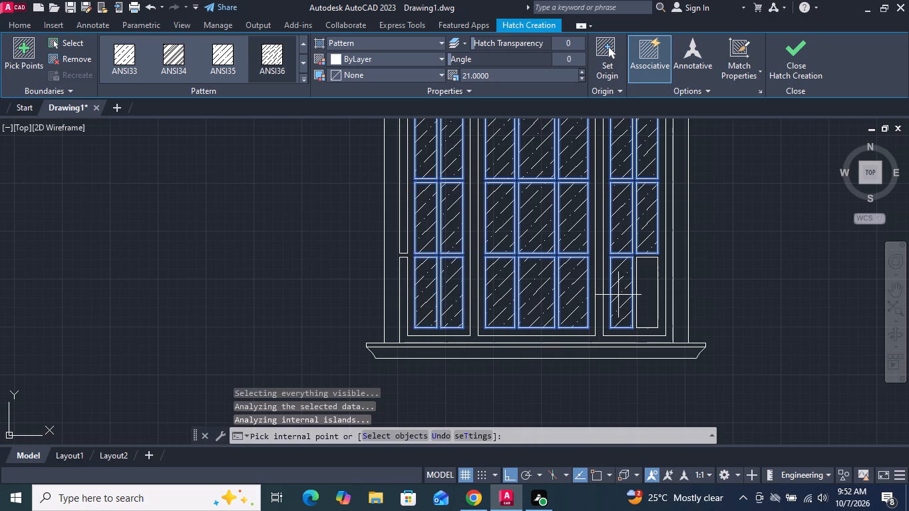
left_click(645, 295)
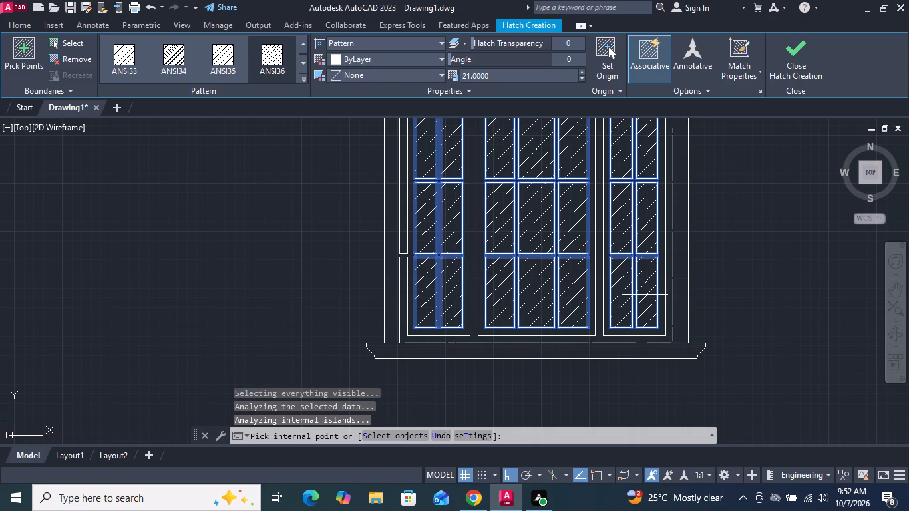
Set the glass hatch pattern scale to 38 and finish the hatch.
left_click(582, 73)
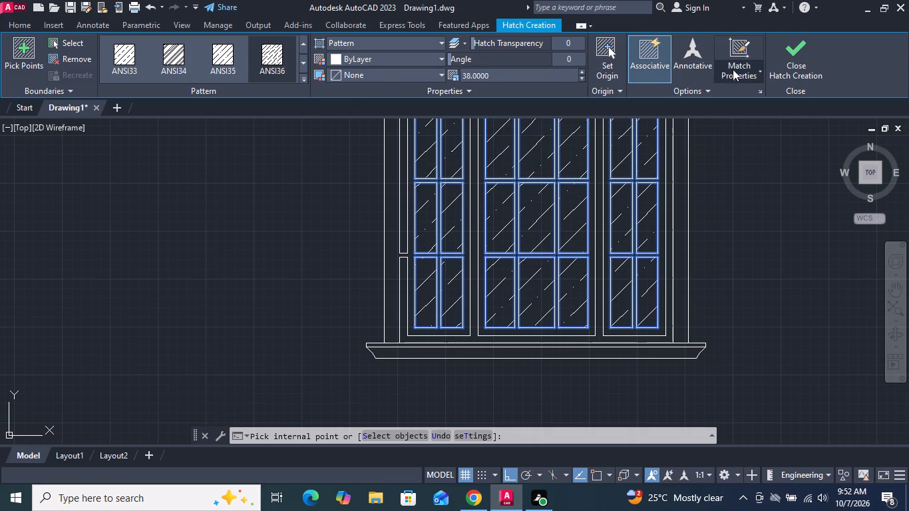
left_click(787, 59)
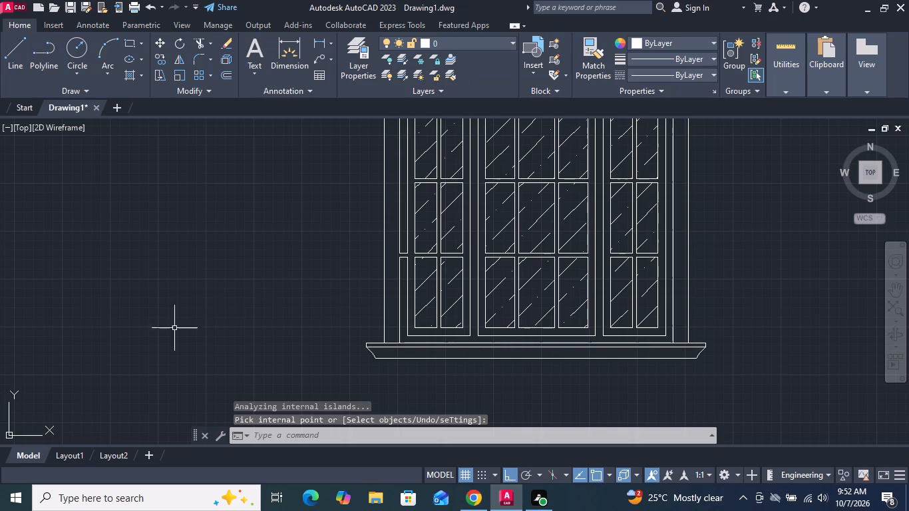
Copy the entire hatched window elevation from the sill's bottom edge to about 16'-8" straight below the original.
scroll(104, 339, "down", 2)
middle_click_drag(372, 315, 323, 301)
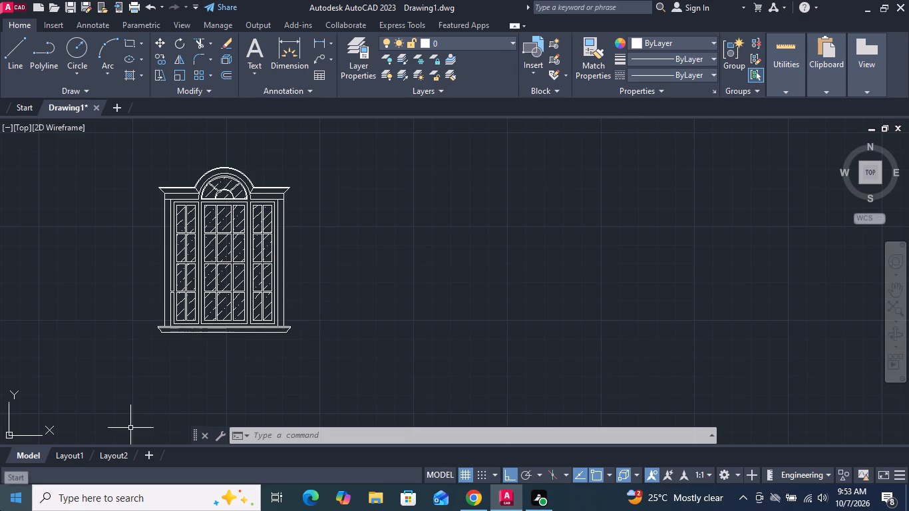
left_click(325, 352)
left_click(128, 160)
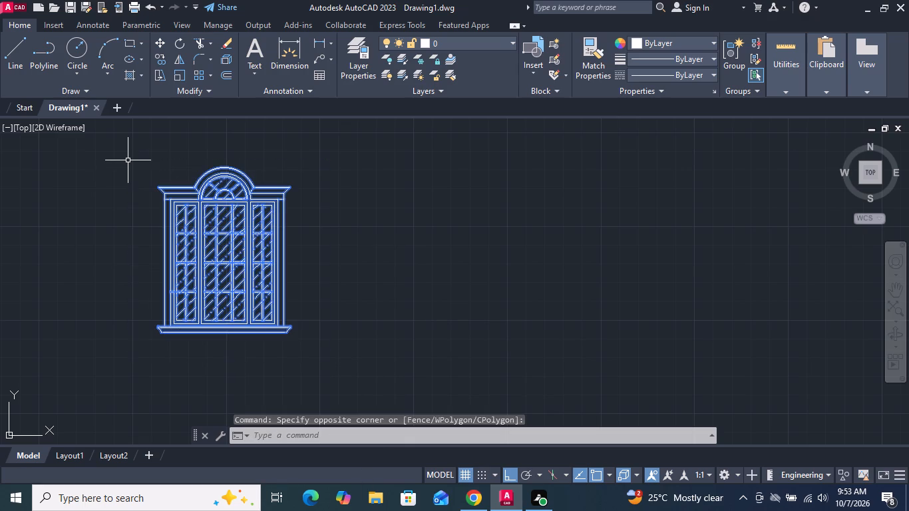
left_click(161, 56)
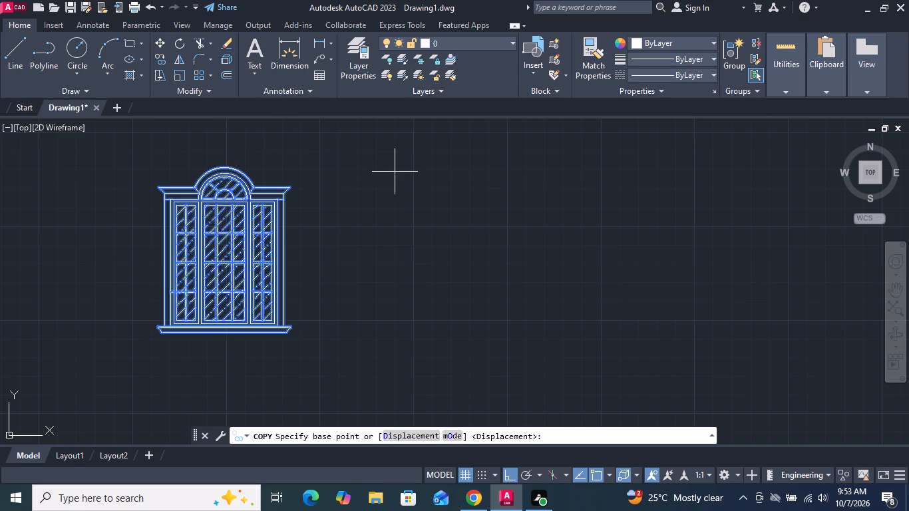
scroll(395, 172, "down", 2)
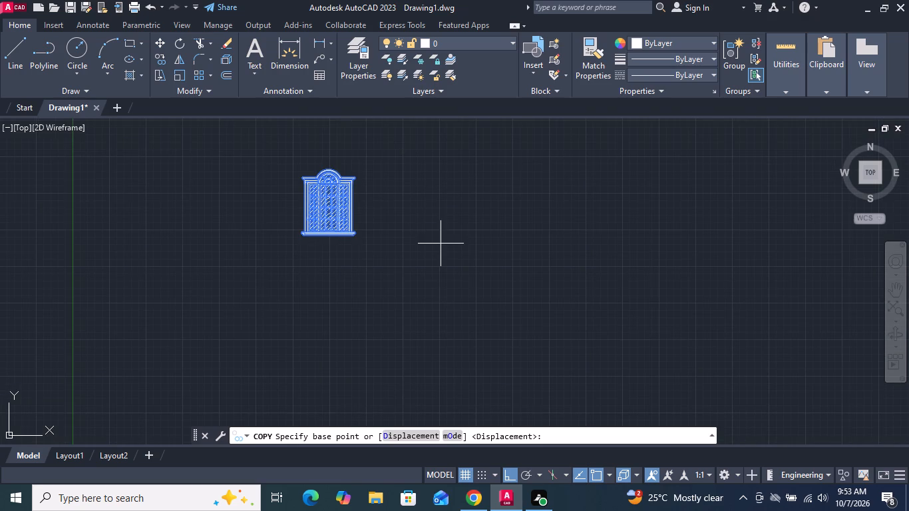
middle_click_drag(441, 244, 427, 212)
scroll(325, 213, "up", 2)
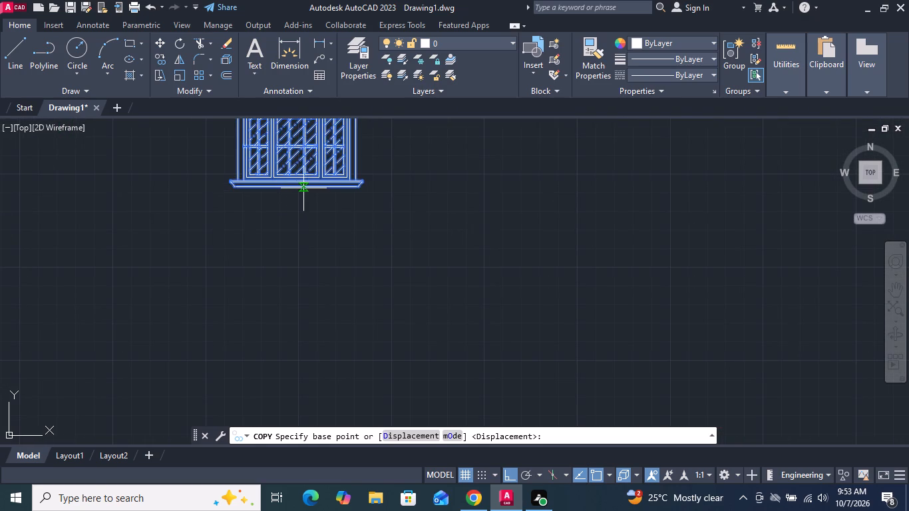
left_click(299, 189)
scroll(302, 194, "down", 2)
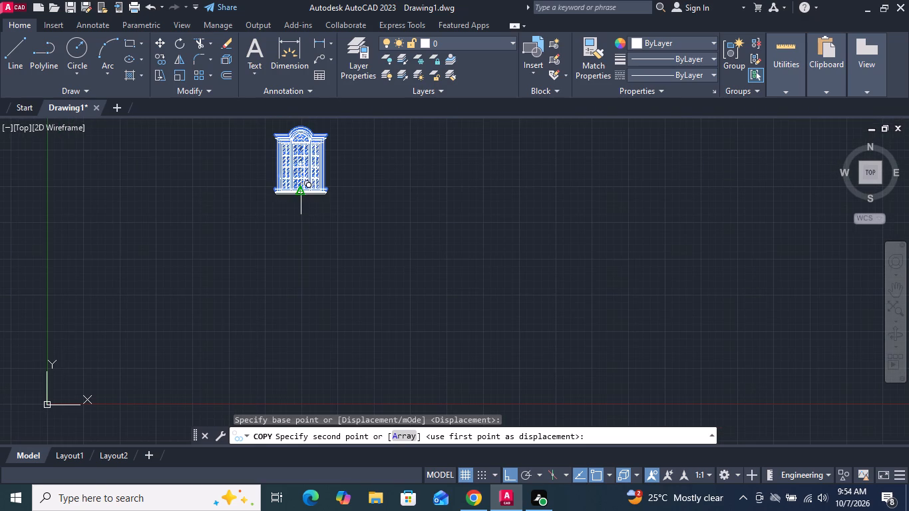
left_click(301, 309)
key("Return")
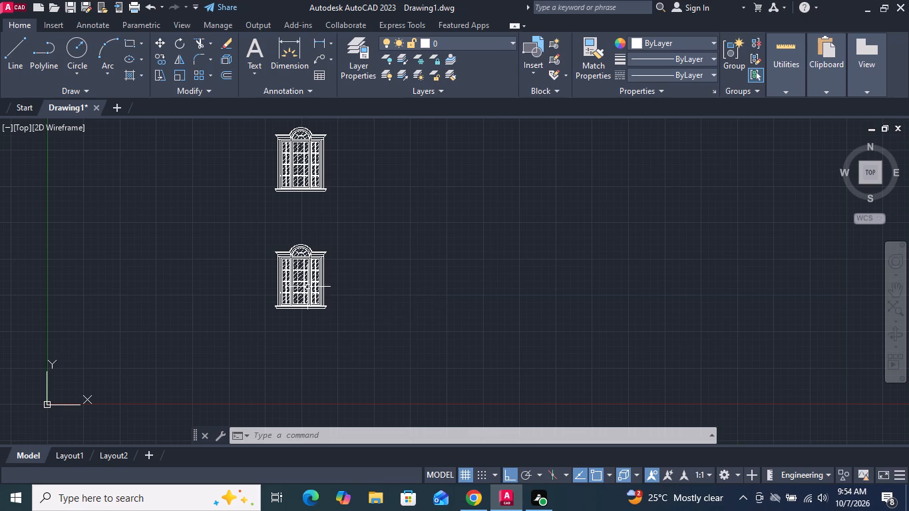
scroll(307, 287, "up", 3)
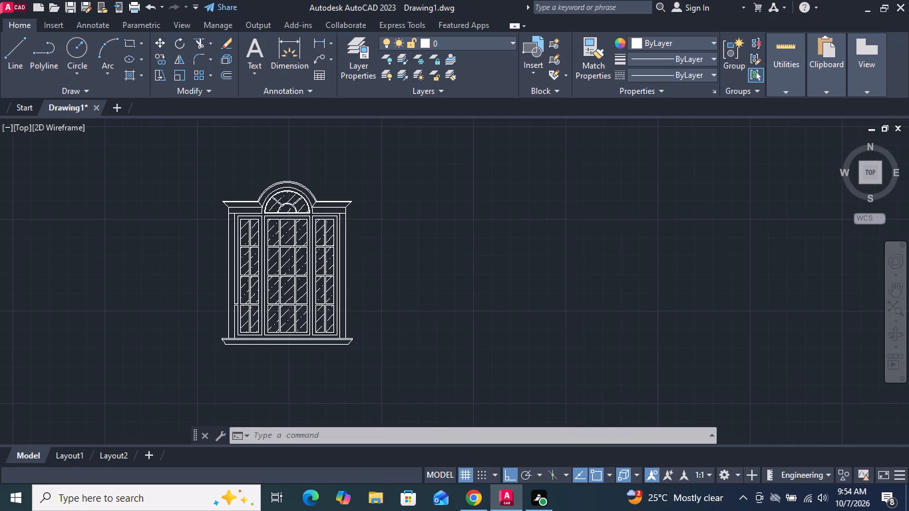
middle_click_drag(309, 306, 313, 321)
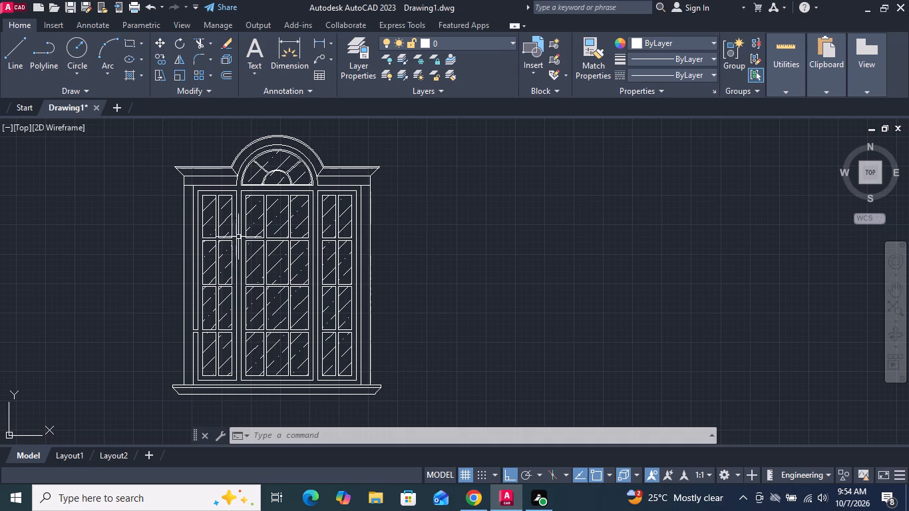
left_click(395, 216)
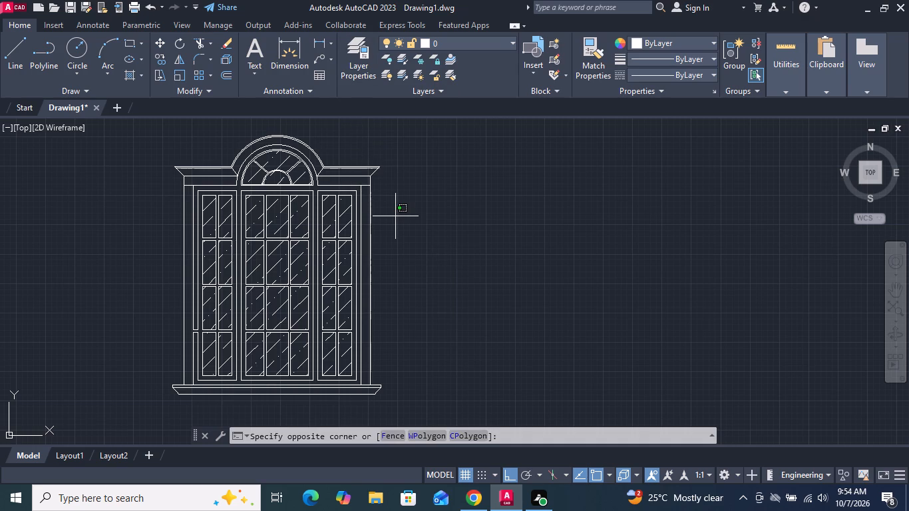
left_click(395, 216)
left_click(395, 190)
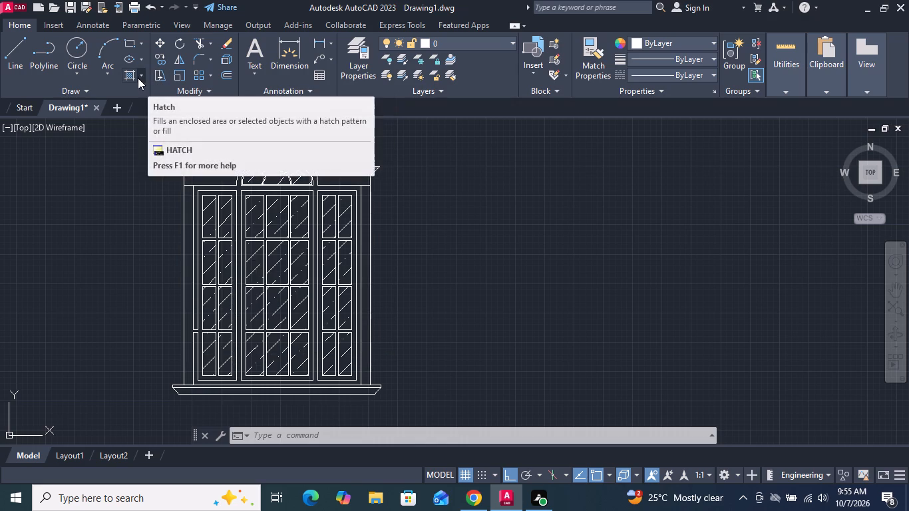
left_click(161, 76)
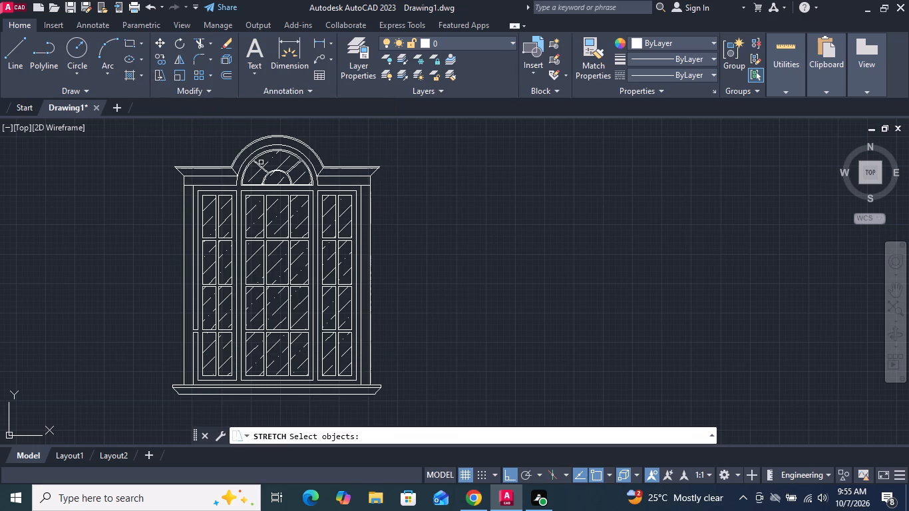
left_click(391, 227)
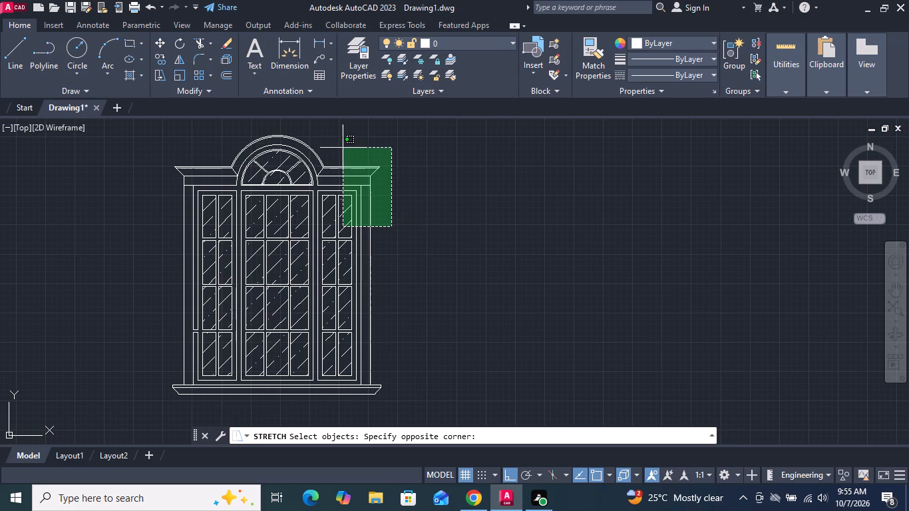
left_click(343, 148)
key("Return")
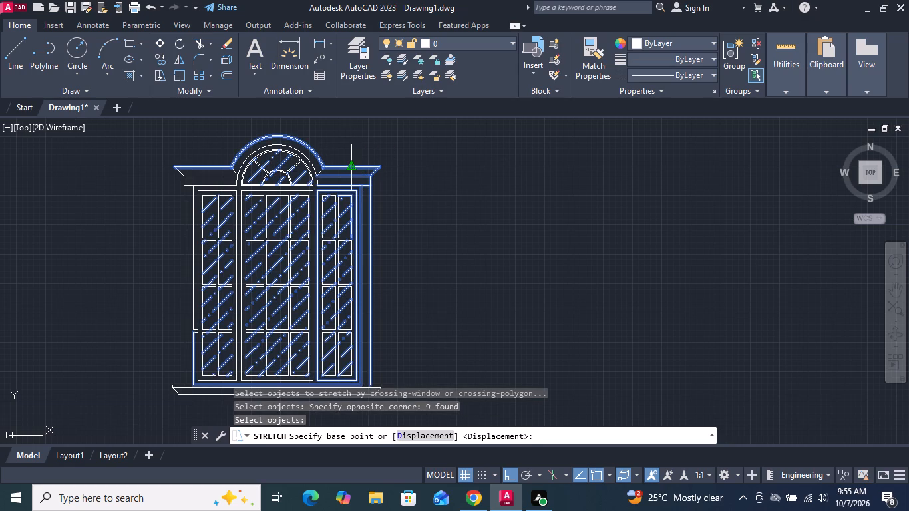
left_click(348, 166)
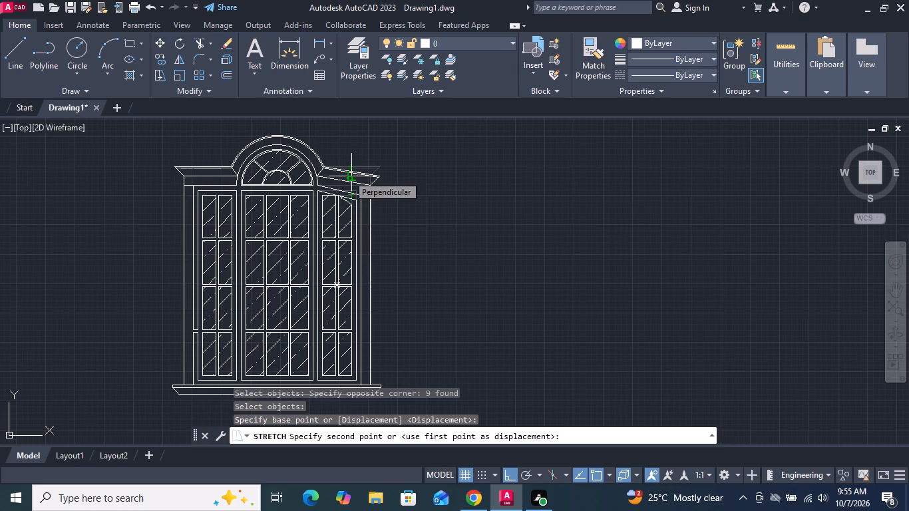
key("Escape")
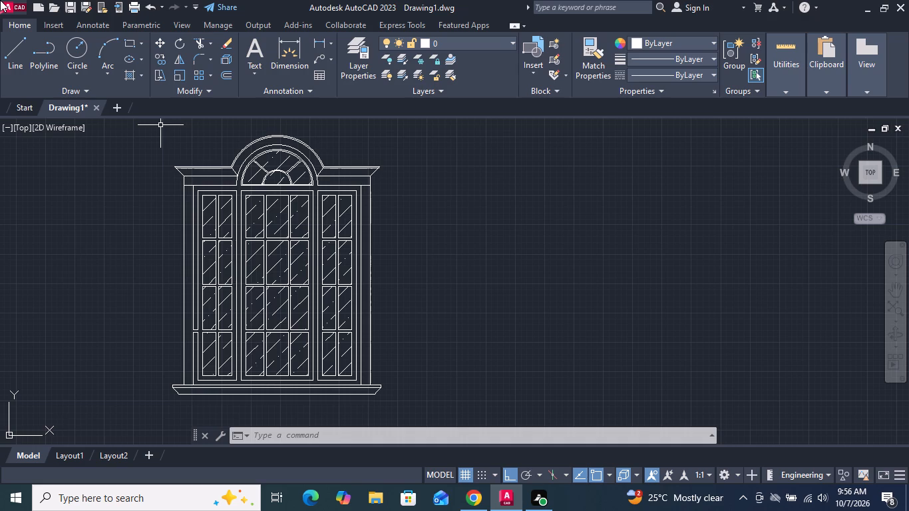
Extend the line closing the top pane row across the window's left side light to both frame edges.
scroll(198, 253, "down", 4)
scroll(201, 258, "up", 4)
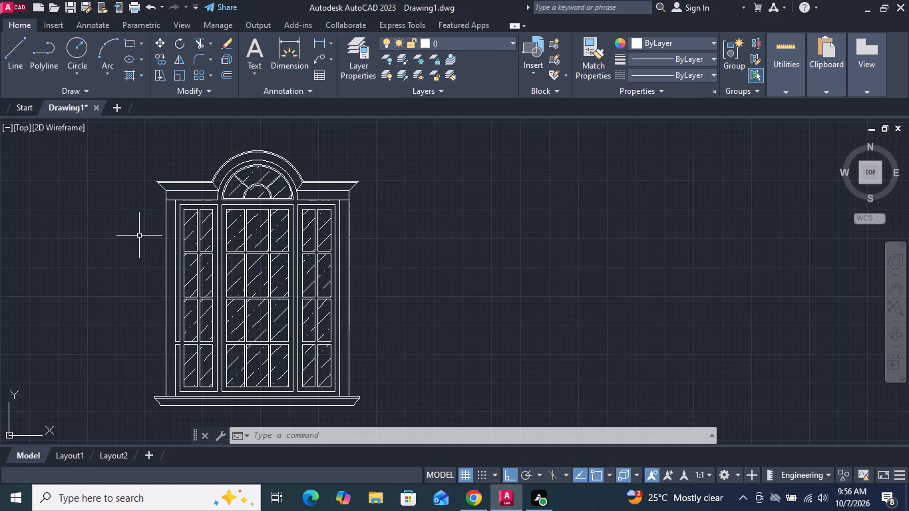
scroll(208, 254, "up", 2)
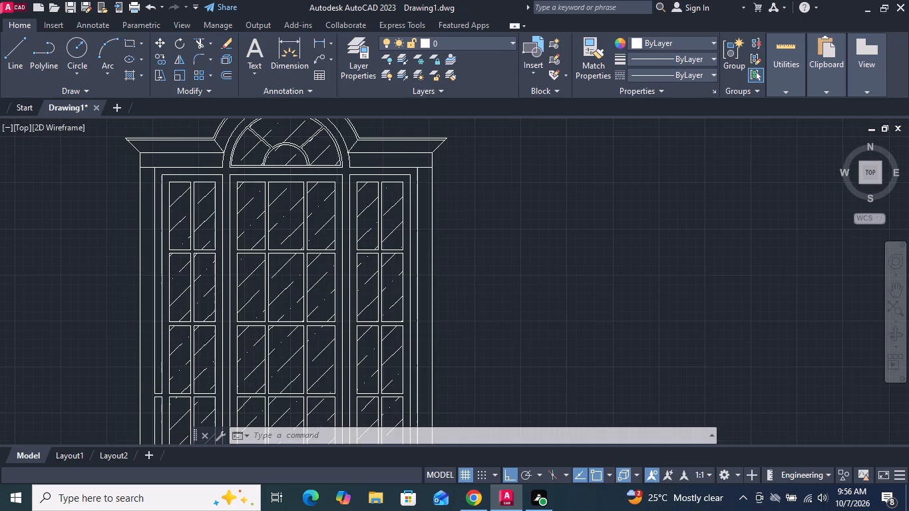
scroll(208, 254, "up", 1)
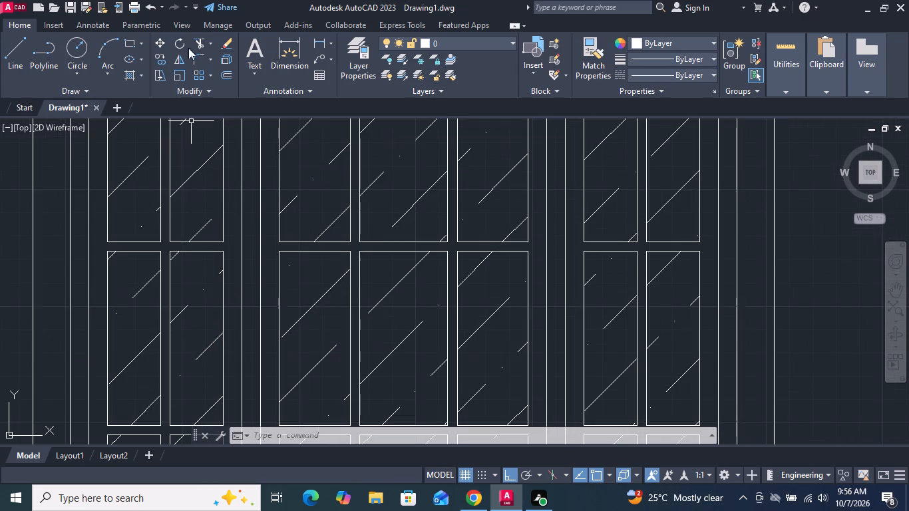
left_click(212, 43)
left_click(212, 90)
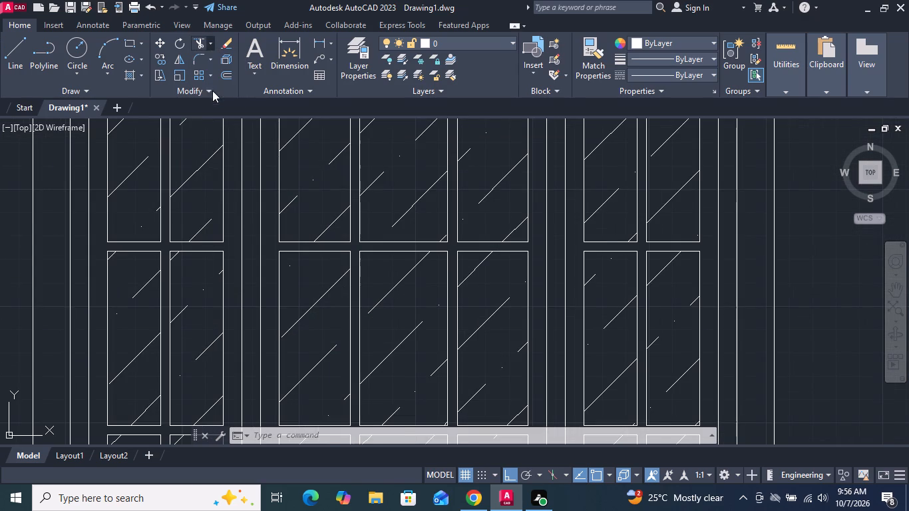
left_click(203, 242)
left_click(173, 241)
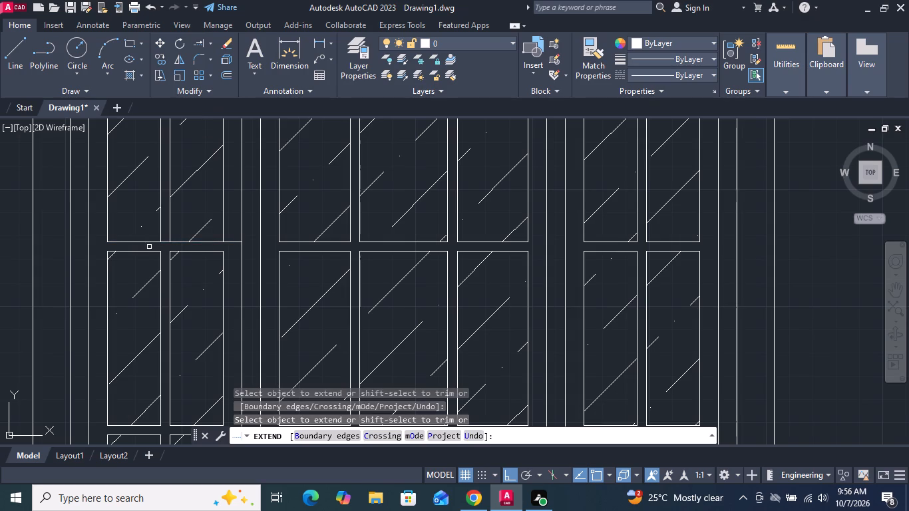
scroll(149, 247, "down", 2)
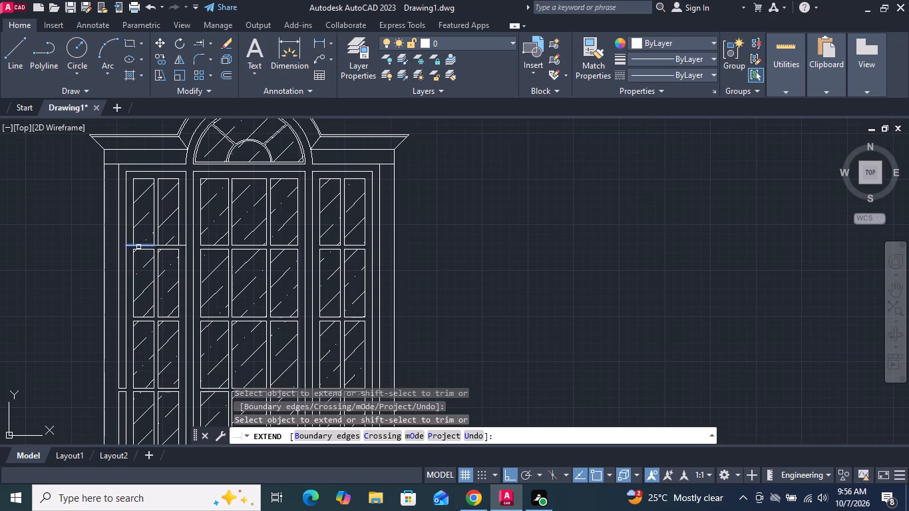
left_click(138, 246)
Extend the line closing the top pane row across the right side light to both frame edges.
left_click(325, 246)
left_click(333, 245)
left_click(359, 244)
key("Return")
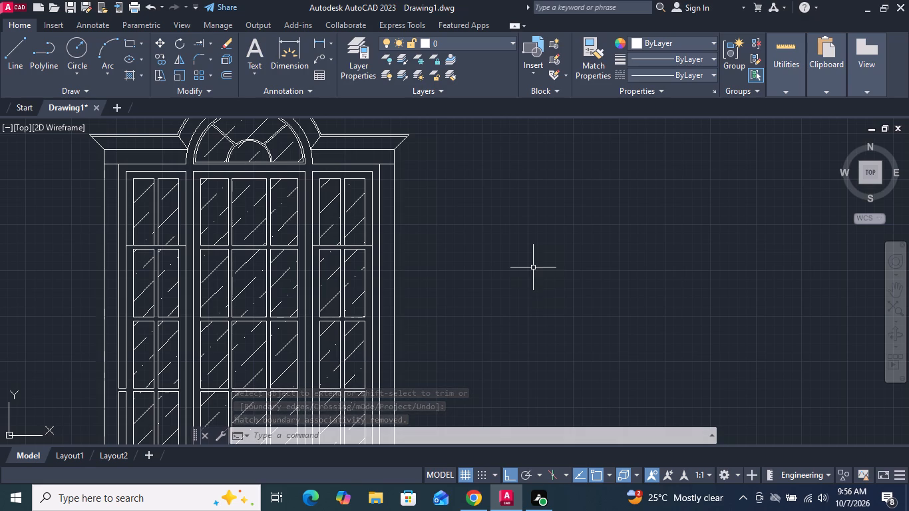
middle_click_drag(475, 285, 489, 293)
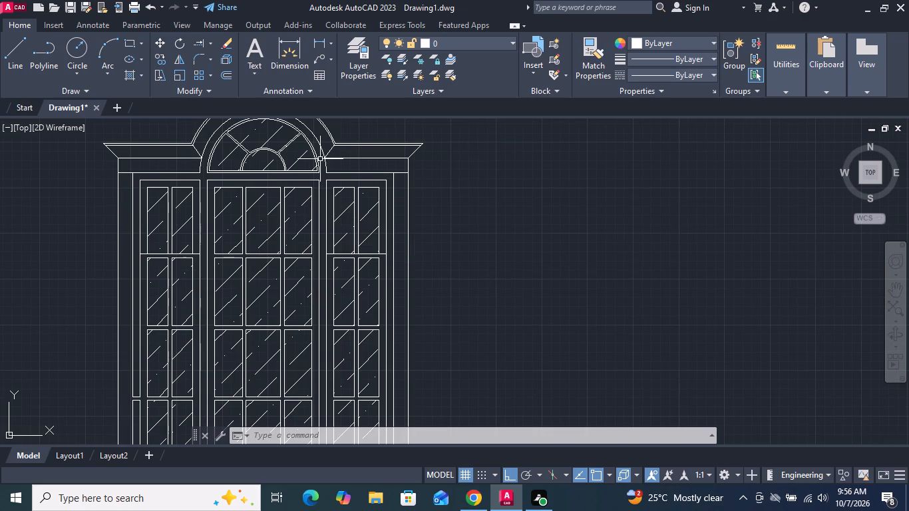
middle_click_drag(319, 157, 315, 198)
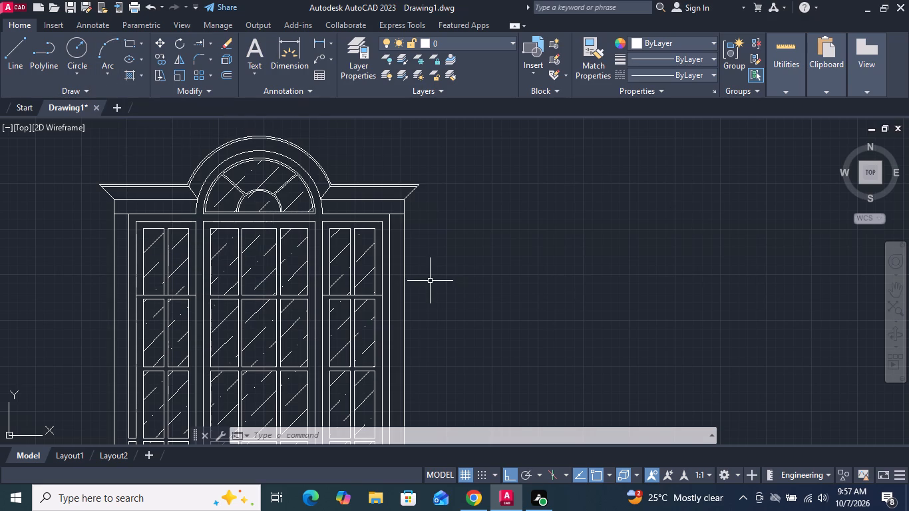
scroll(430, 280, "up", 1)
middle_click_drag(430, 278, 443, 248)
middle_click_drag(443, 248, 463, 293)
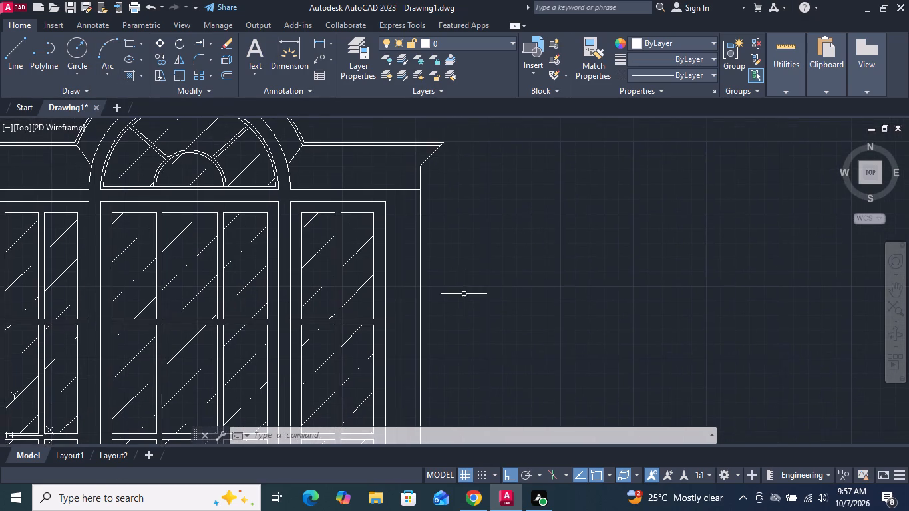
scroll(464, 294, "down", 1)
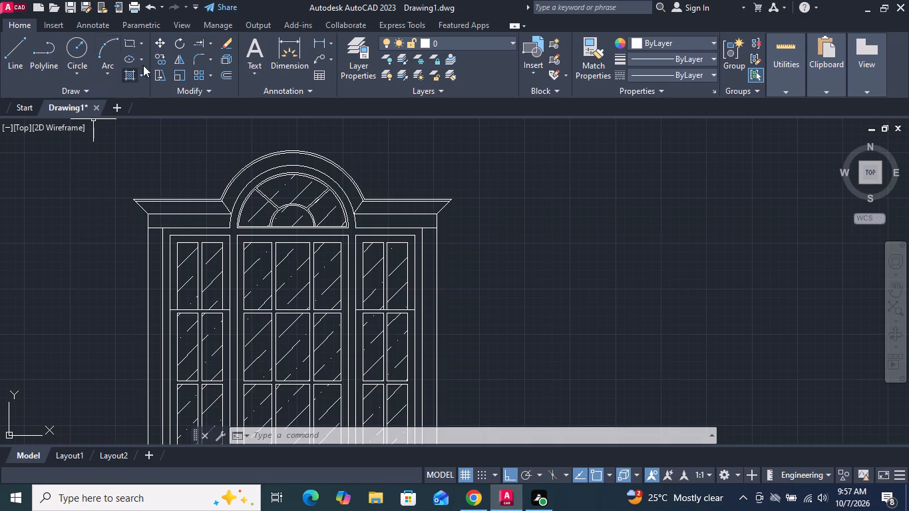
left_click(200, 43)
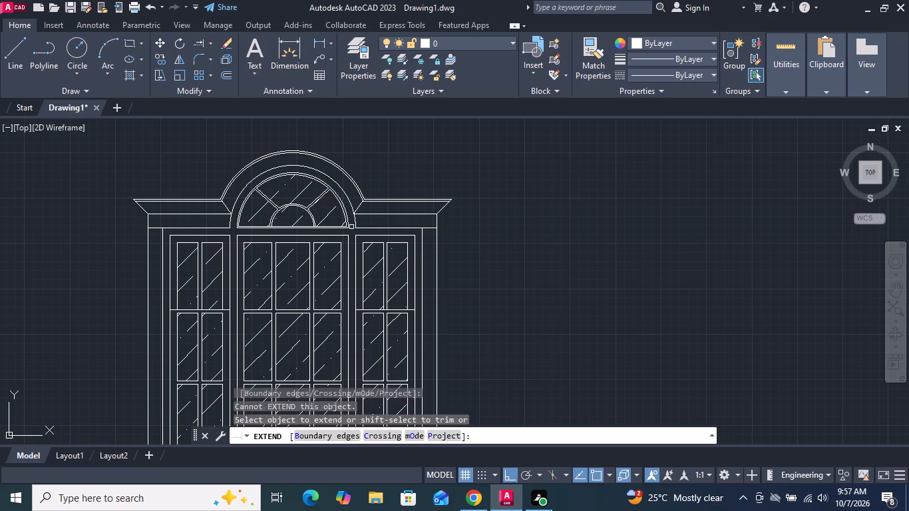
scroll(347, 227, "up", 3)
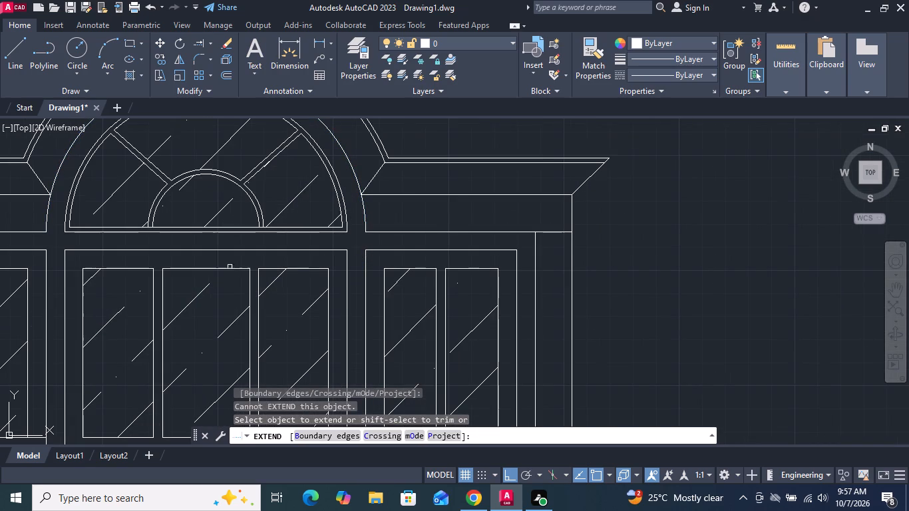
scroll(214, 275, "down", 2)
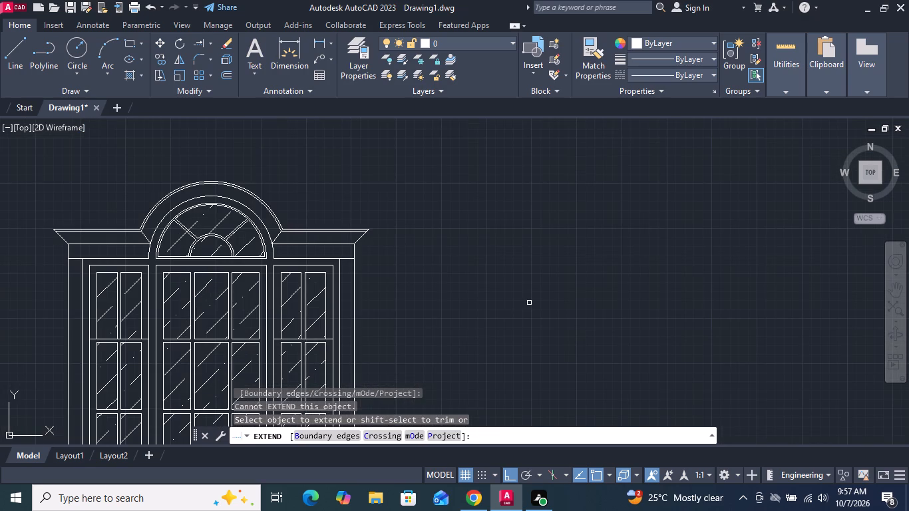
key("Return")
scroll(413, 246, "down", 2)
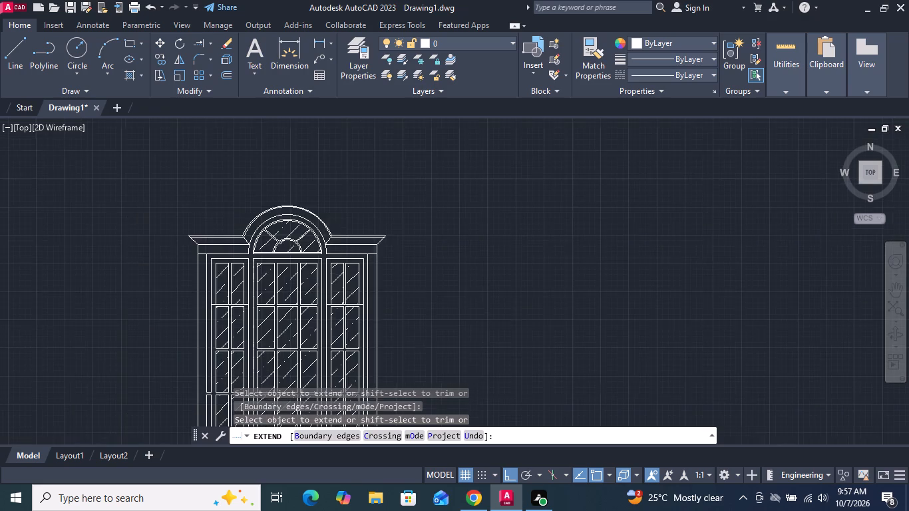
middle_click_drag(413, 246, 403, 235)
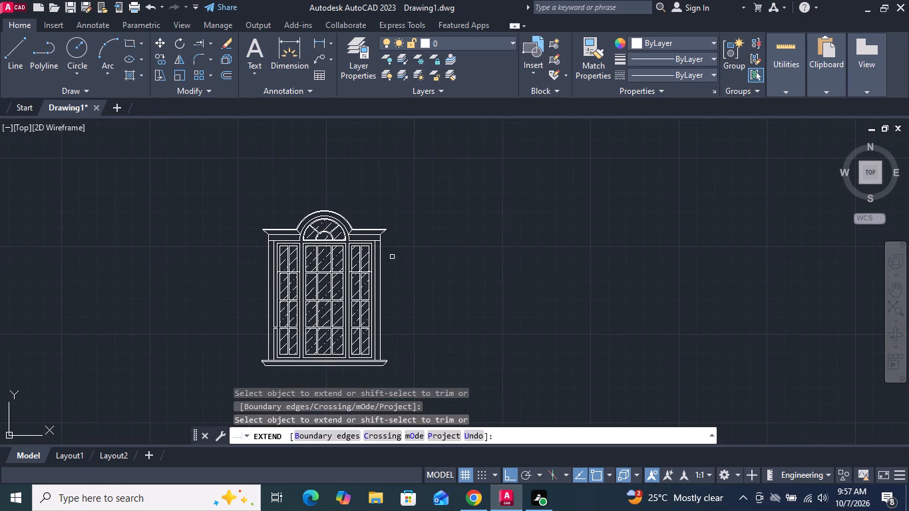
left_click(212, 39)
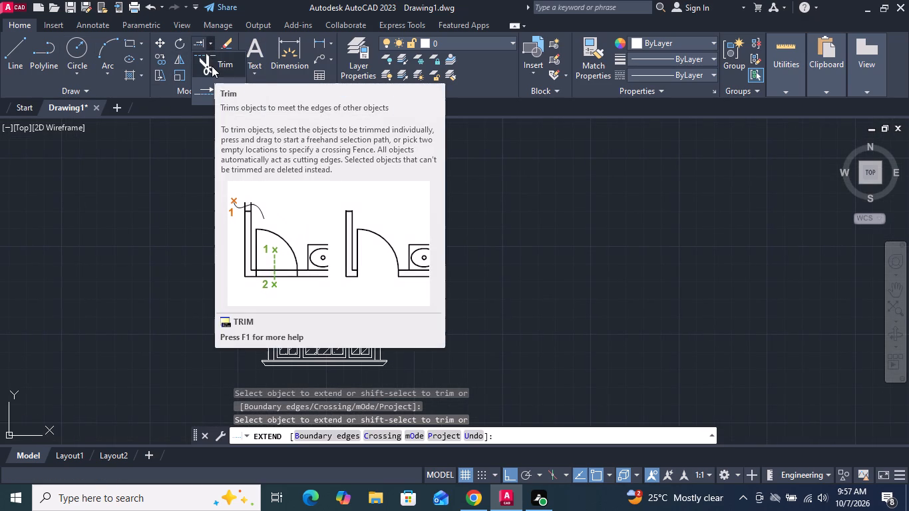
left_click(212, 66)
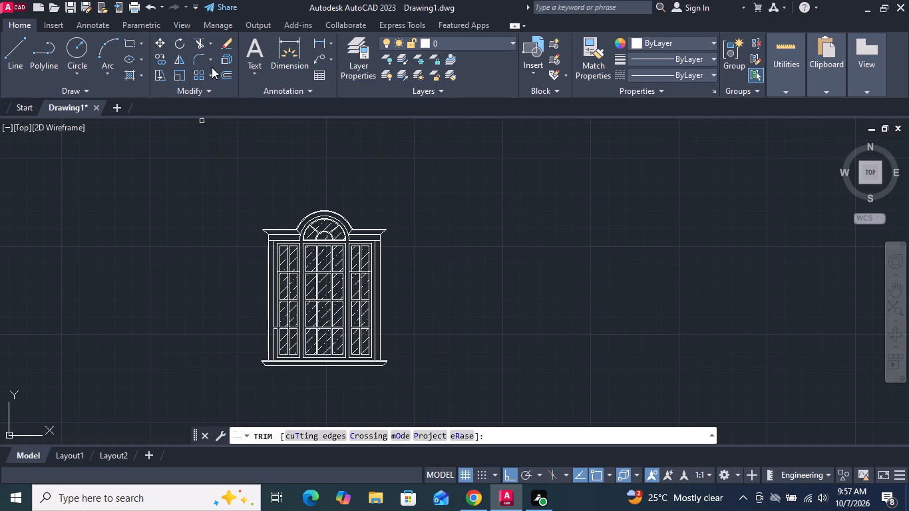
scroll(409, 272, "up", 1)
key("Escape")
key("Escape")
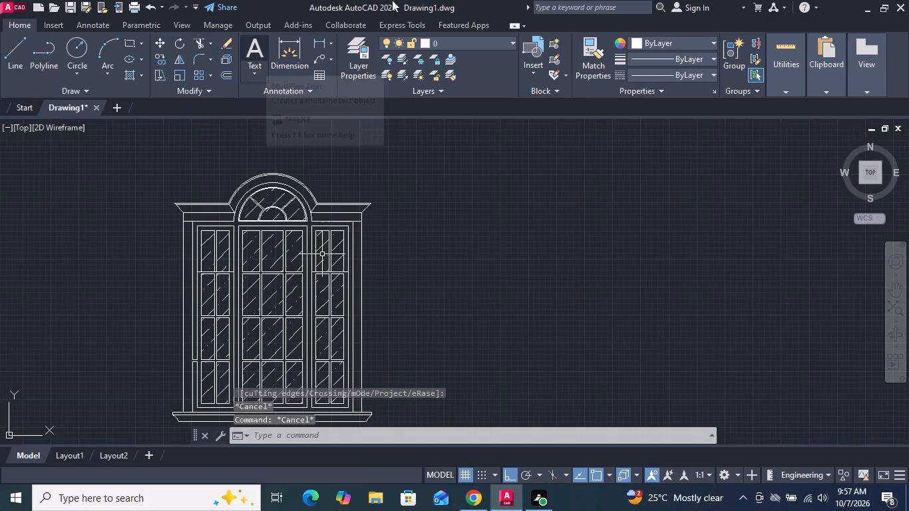
Trim away the right side light's top pane row, including its muntins, glass hatch and the frame lines enclosing it.
left_click(196, 41)
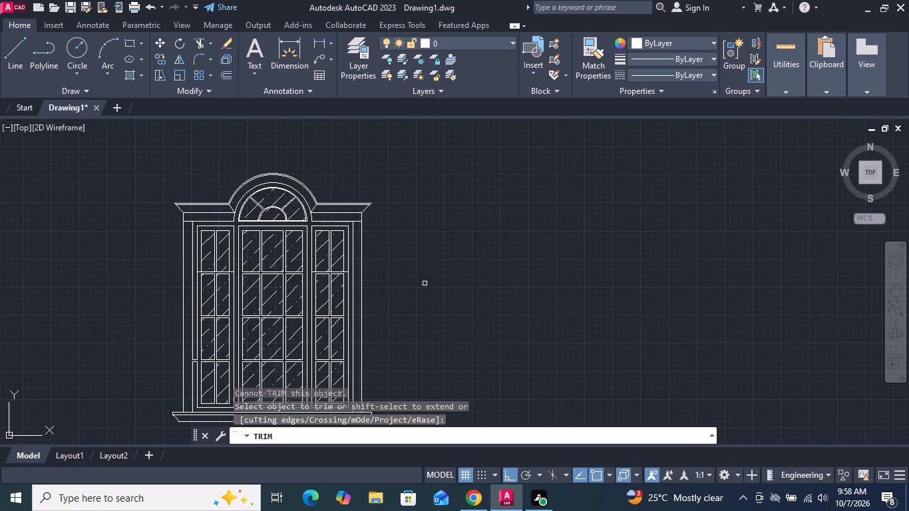
scroll(342, 207, "up", 2)
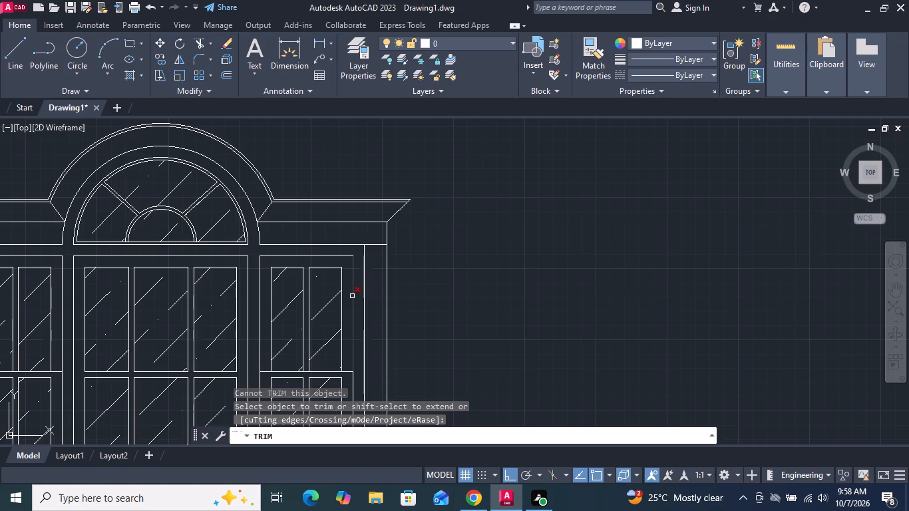
left_click_drag(355, 295, 270, 283)
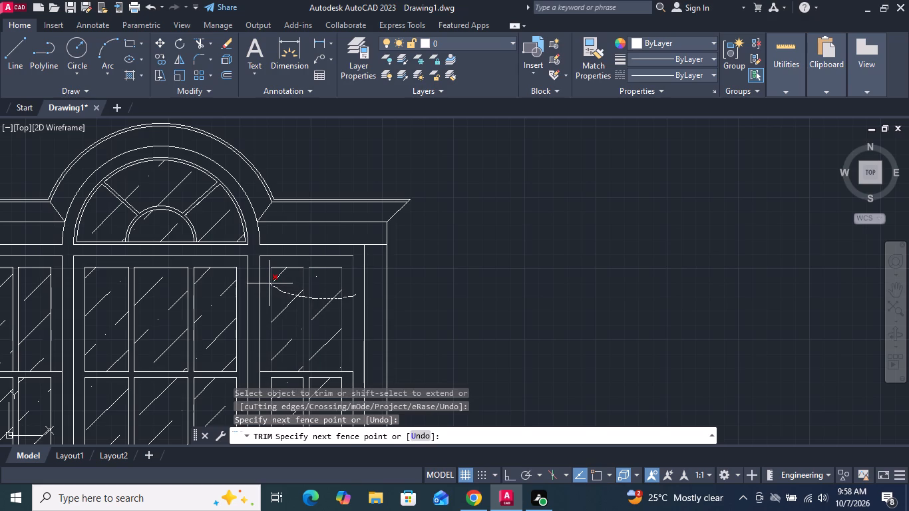
left_click_drag(270, 283, 269, 283)
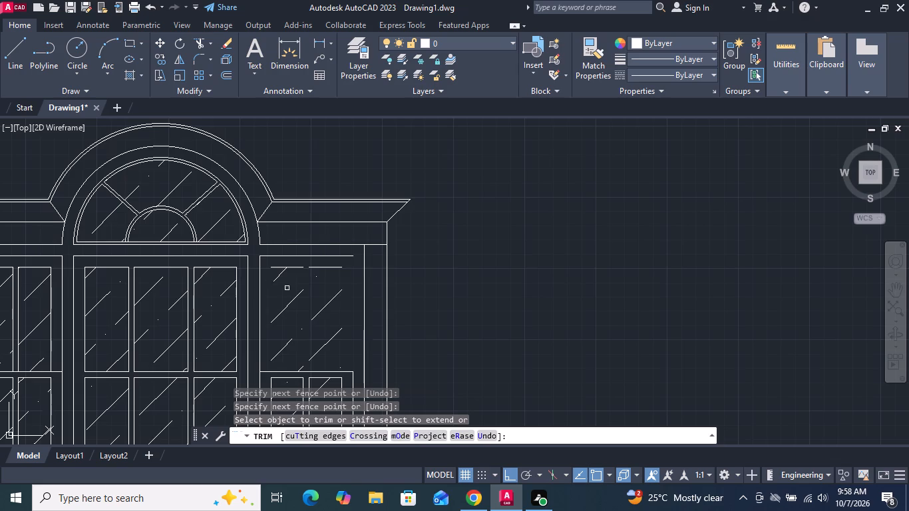
scroll(288, 288, "down", 1)
left_click(308, 325)
left_click(288, 322)
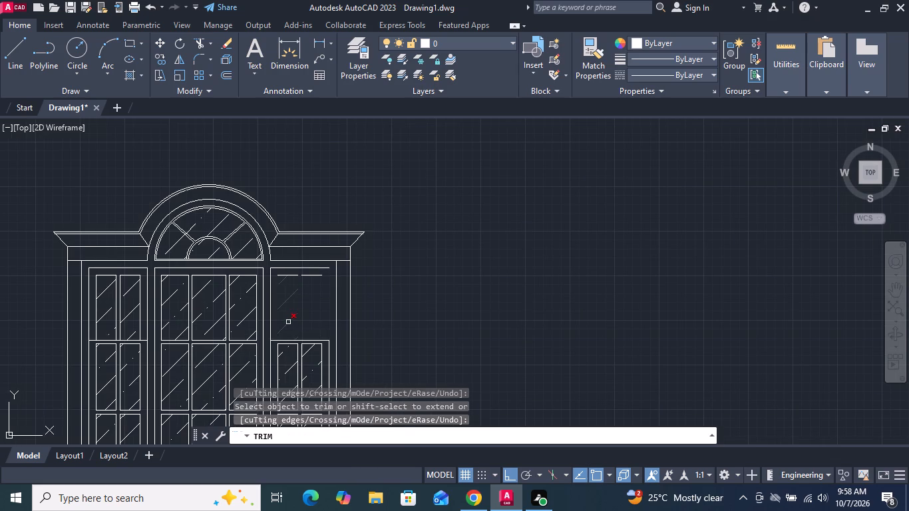
left_click(309, 275)
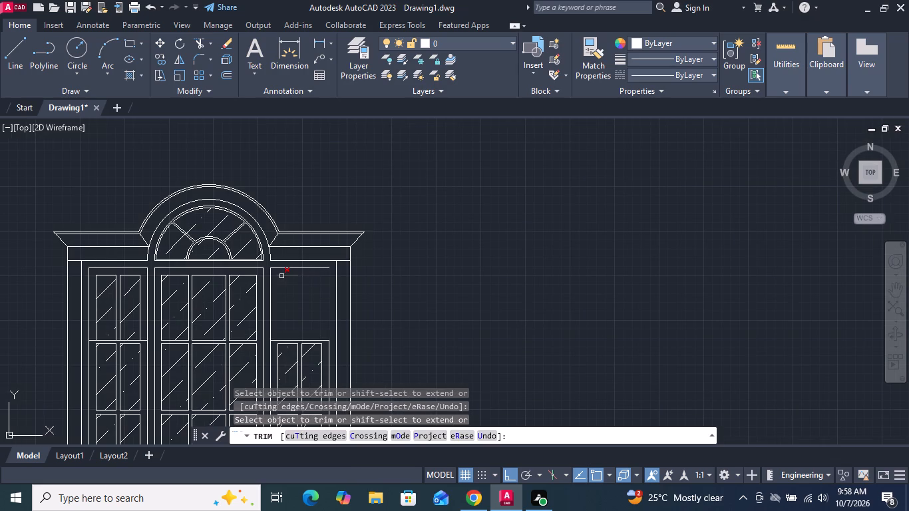
left_click(281, 275)
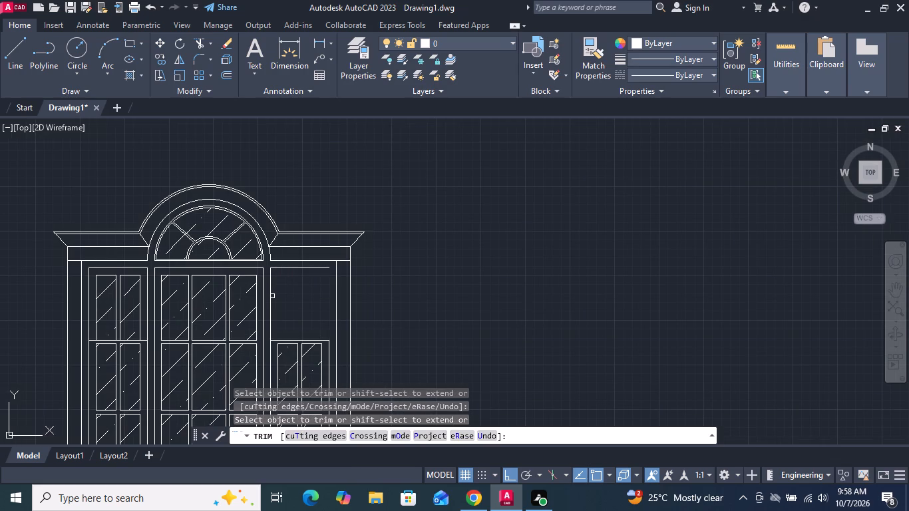
left_click(271, 296)
left_click(283, 267)
Trim away the left side light's top pane row, including its muntins, glass hatch and the frame lines enclosing it.
left_click(148, 329)
left_click_drag(148, 328, 103, 323)
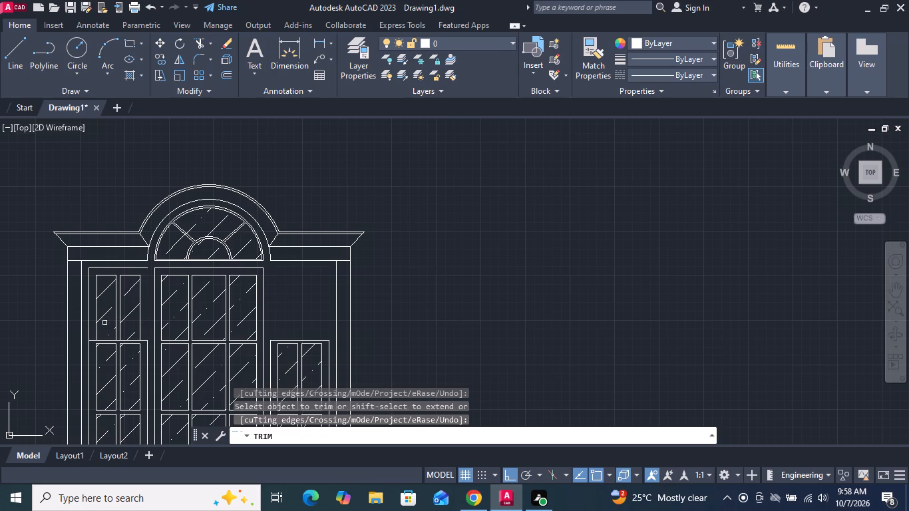
left_click_drag(103, 323, 98, 323)
left_click(120, 321)
left_click(134, 317)
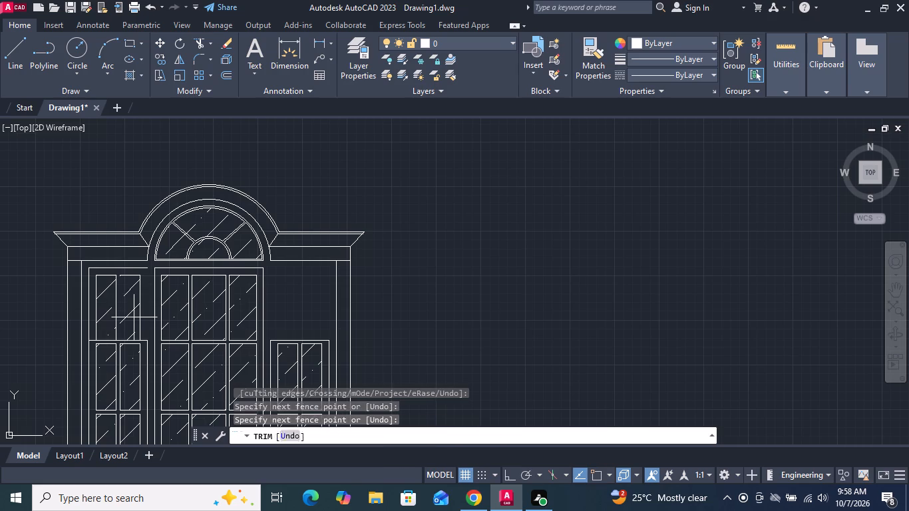
left_click(125, 306)
left_click(137, 307)
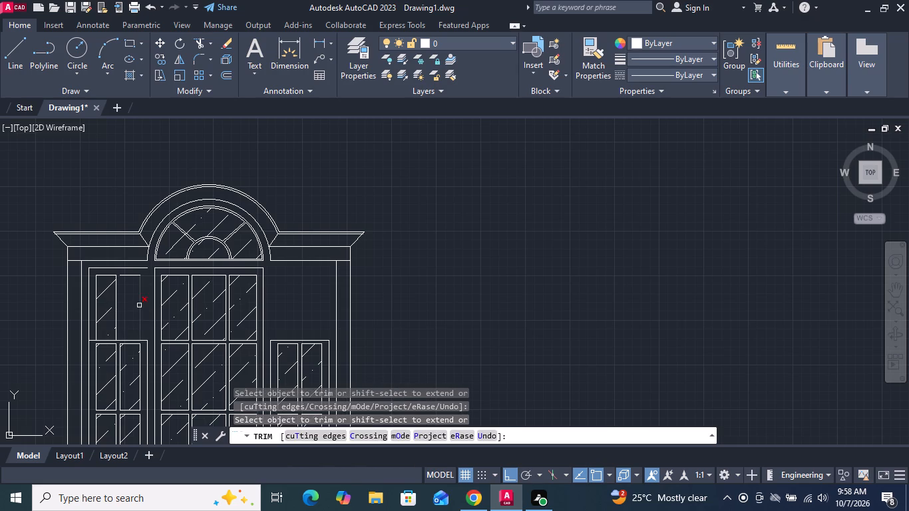
left_click(139, 305)
left_click(125, 274)
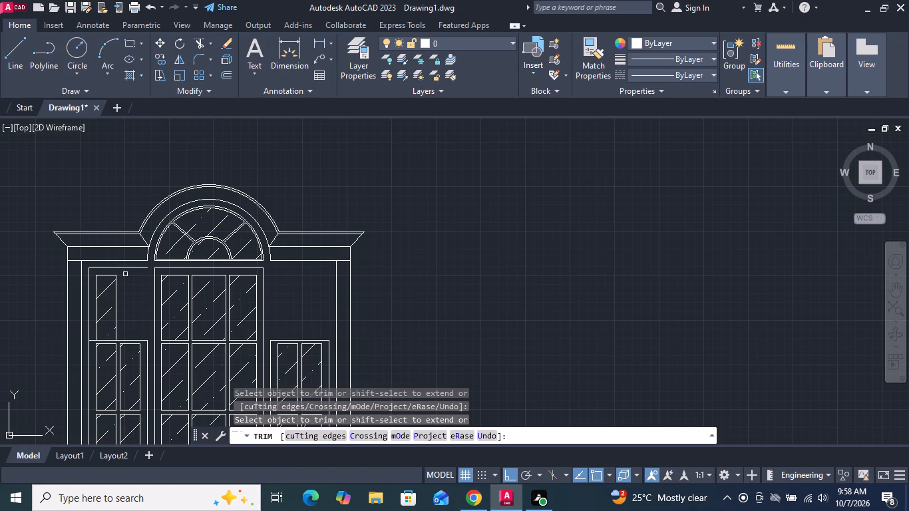
left_click(115, 282)
left_click(111, 283)
left_click(109, 275)
left_click(96, 297)
middle_click_drag(122, 309, 132, 277)
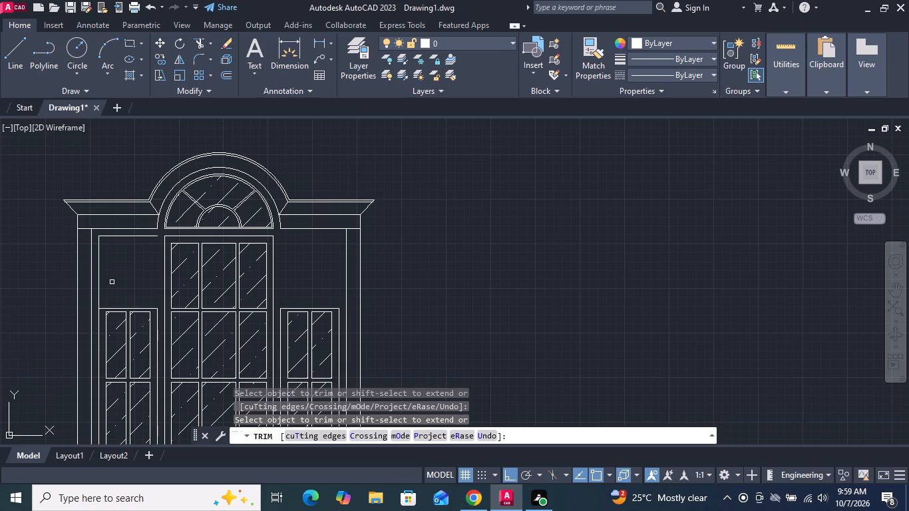
left_click(100, 281)
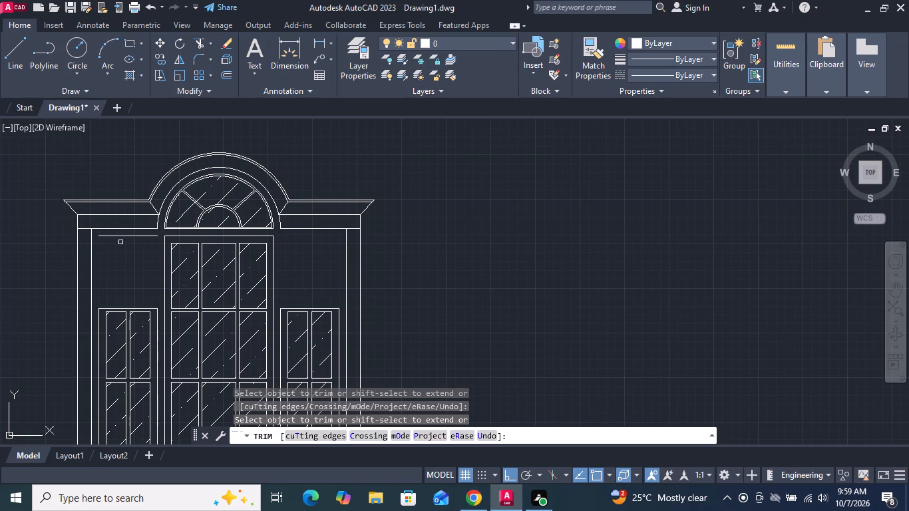
left_click(121, 236)
Extend both side lights' inner frame edges and adjacent pane edges upward to the underside of the cornice band.
scroll(130, 285, "down", 1)
middle_click_drag(132, 289, 116, 242)
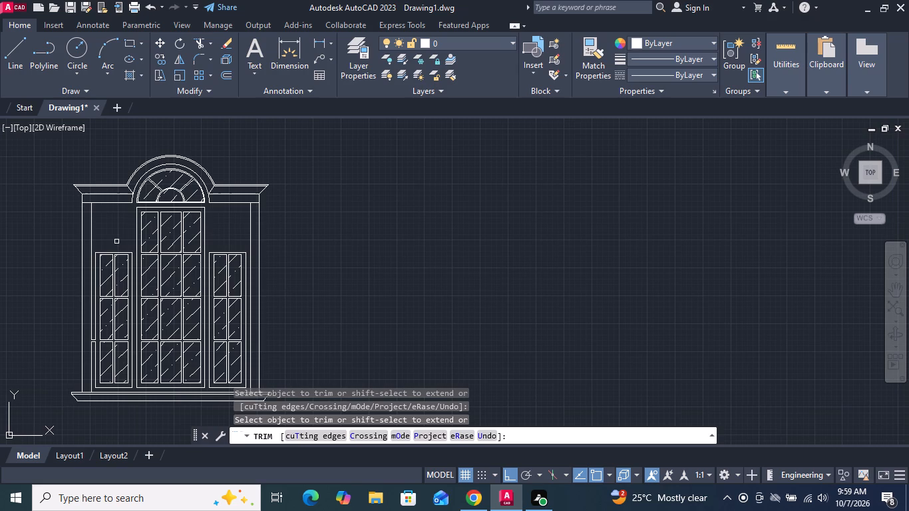
left_click(209, 42)
left_click(216, 87)
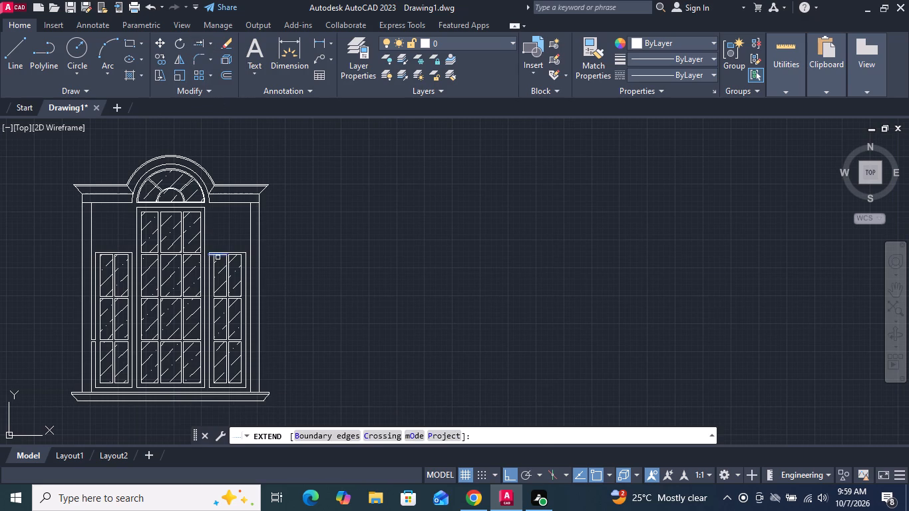
left_click(208, 256)
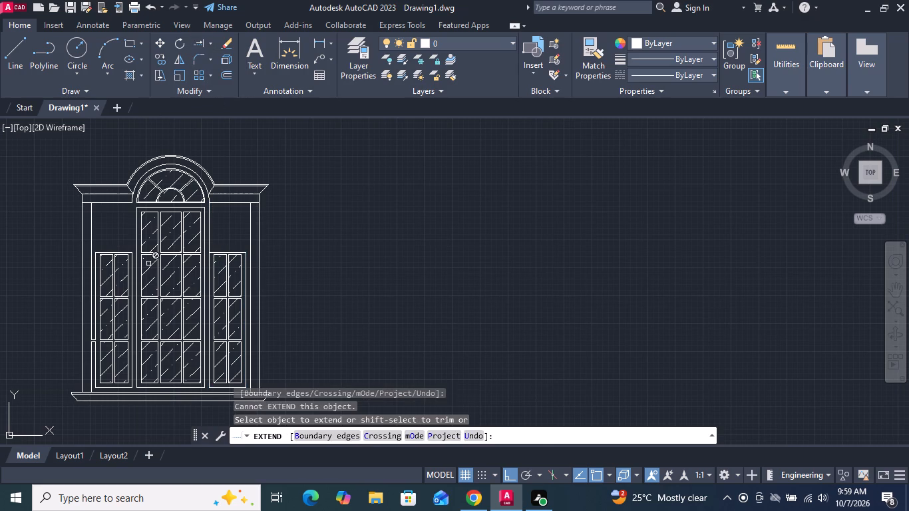
left_click(132, 259)
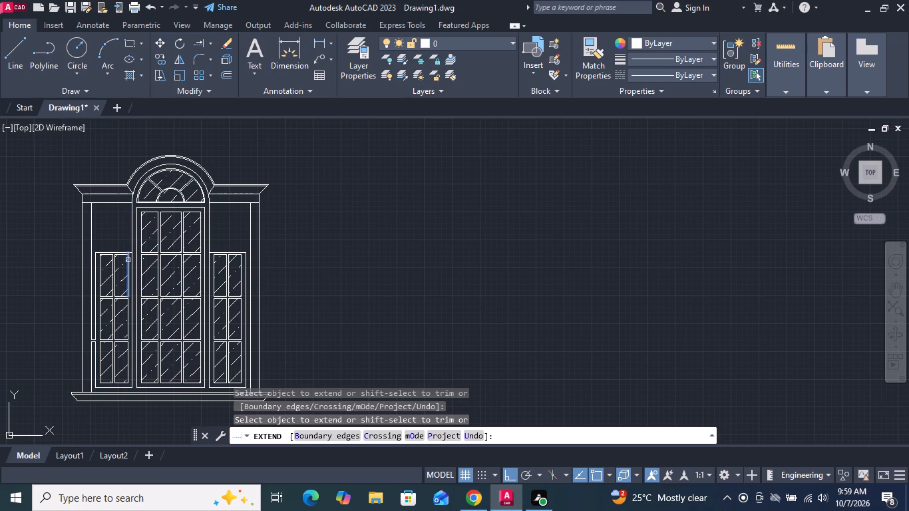
left_click(128, 259)
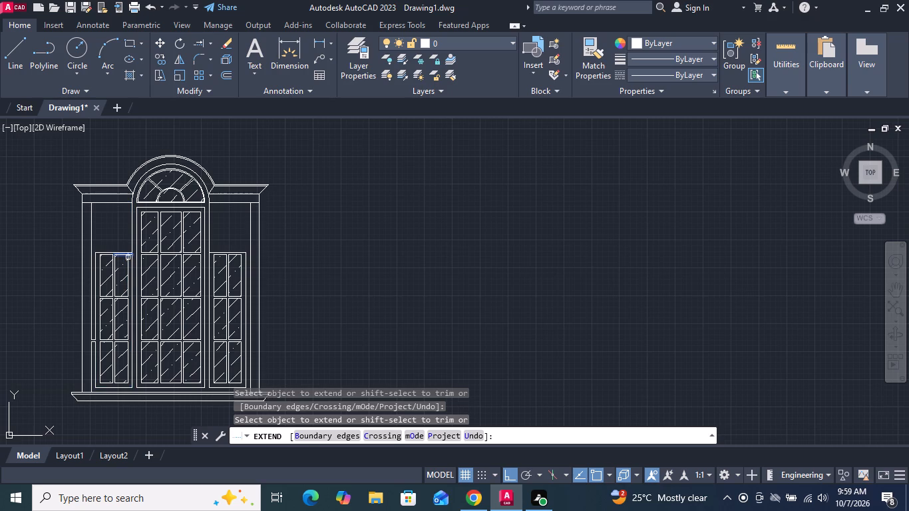
left_click(128, 259)
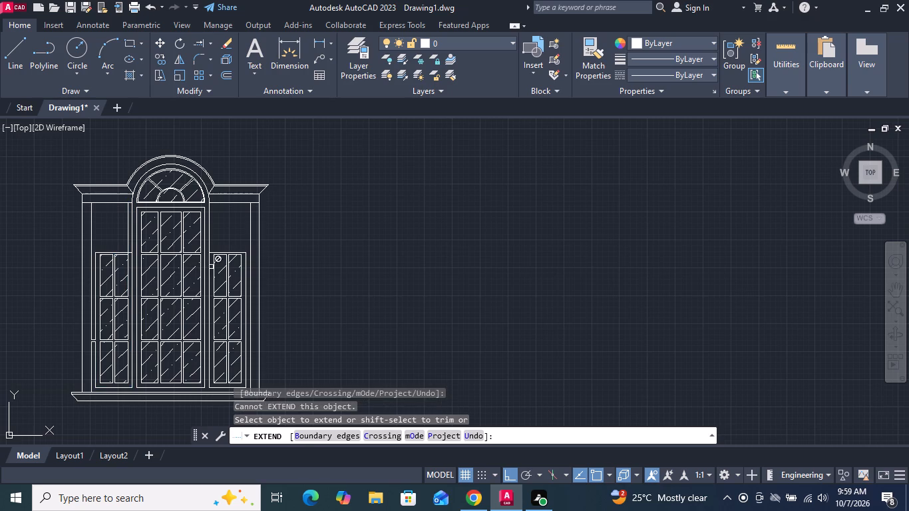
left_click(213, 259)
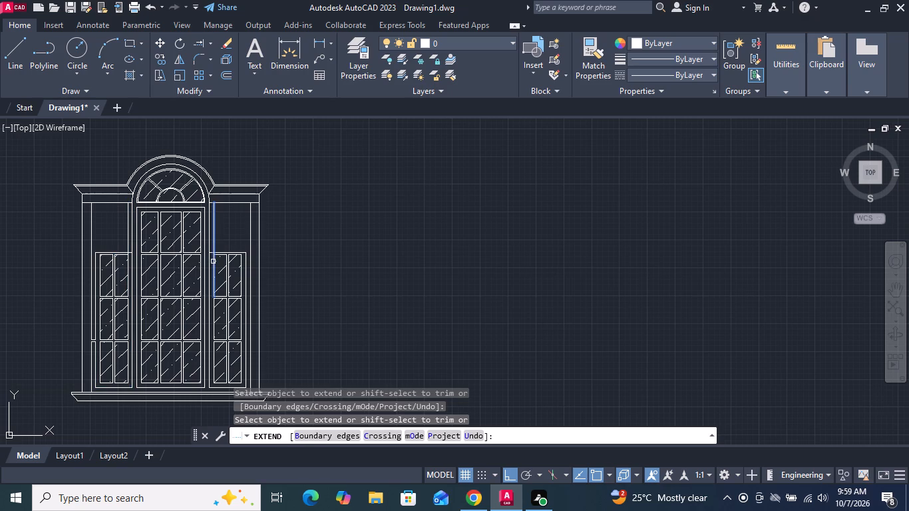
left_click(213, 261)
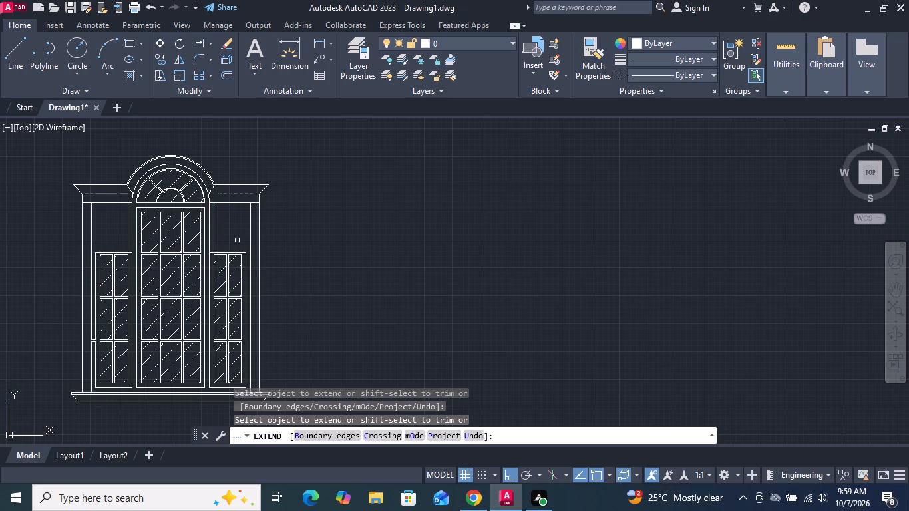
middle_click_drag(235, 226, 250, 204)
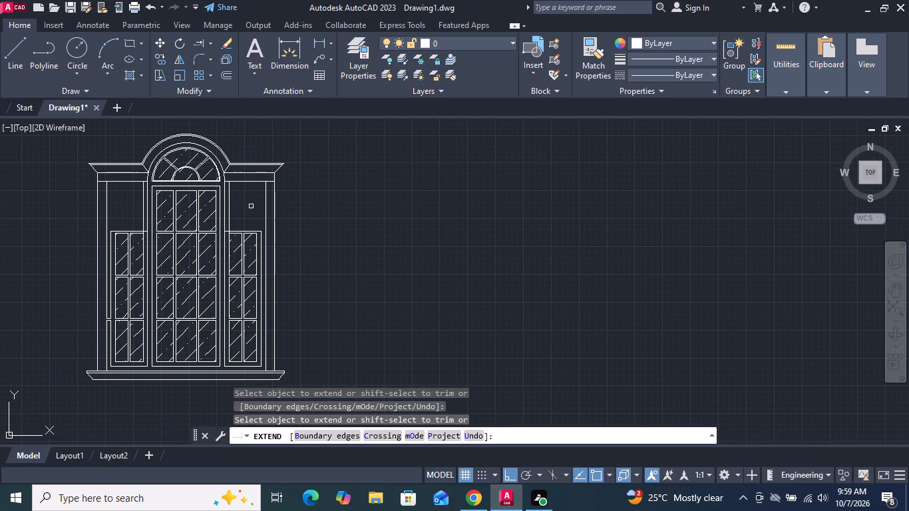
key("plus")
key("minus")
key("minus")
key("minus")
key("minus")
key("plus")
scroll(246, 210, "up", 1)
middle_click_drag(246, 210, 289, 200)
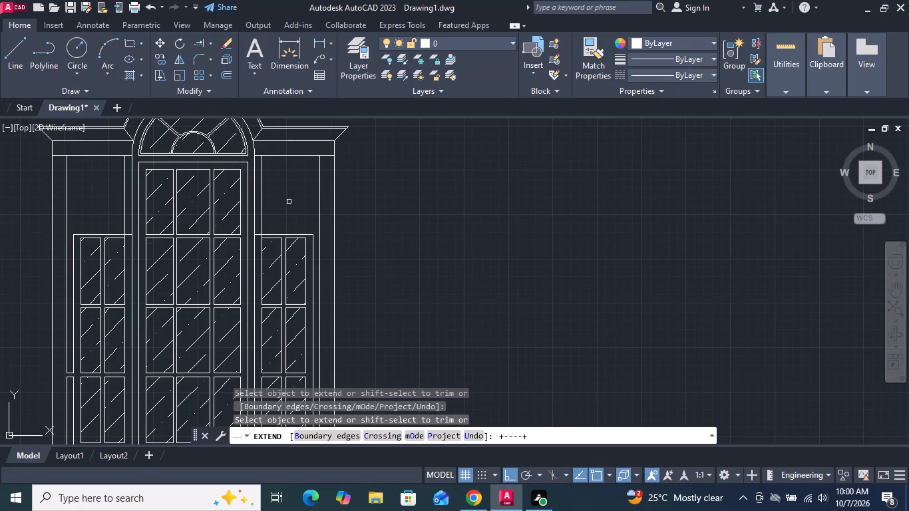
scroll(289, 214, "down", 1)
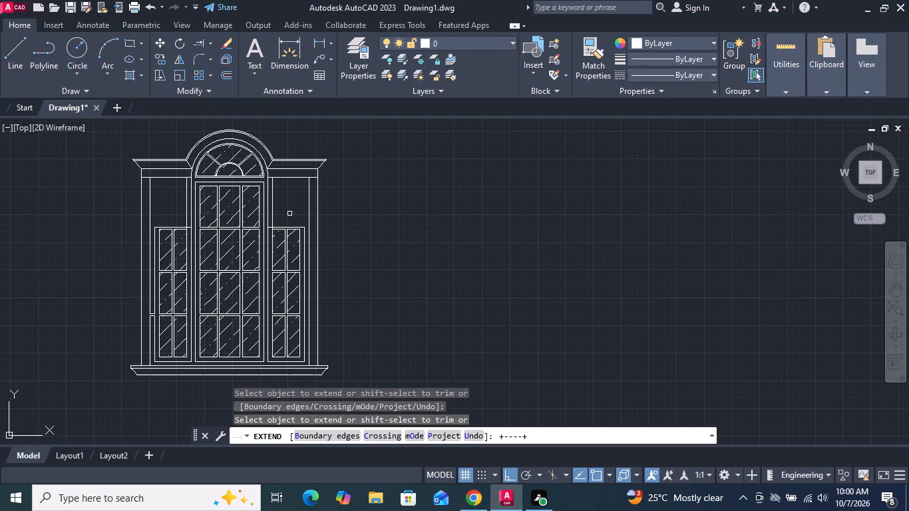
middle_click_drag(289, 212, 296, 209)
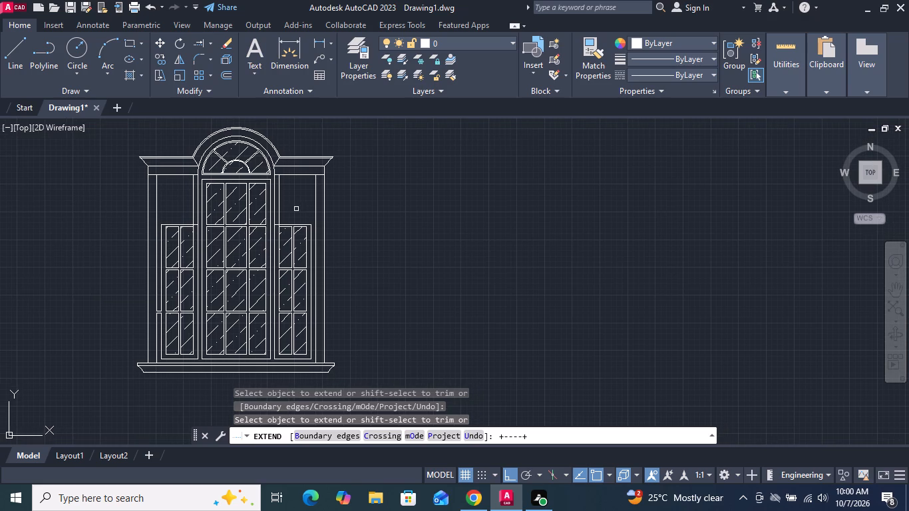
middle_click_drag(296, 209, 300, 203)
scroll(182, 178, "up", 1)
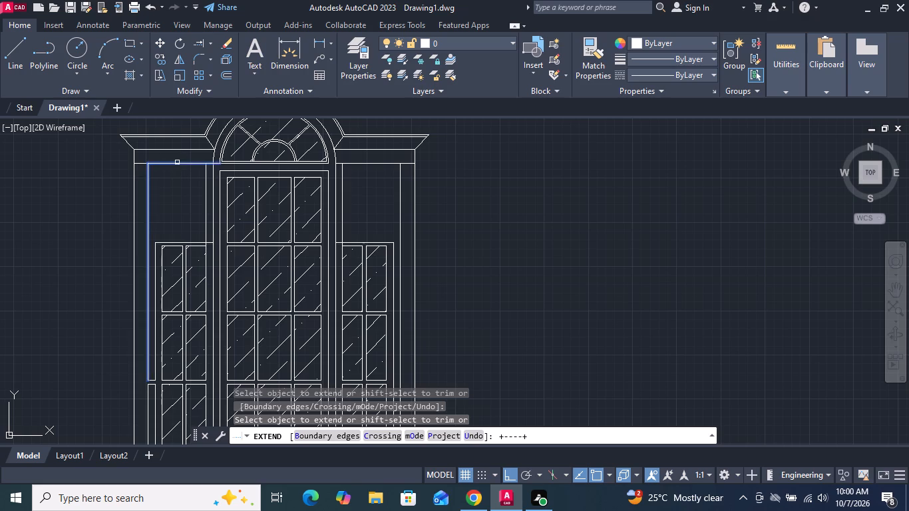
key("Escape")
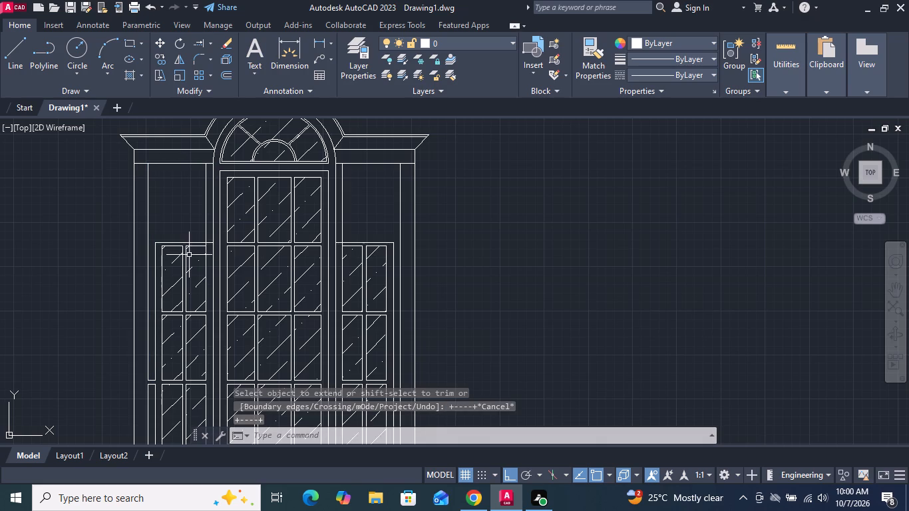
Stretch the top segment of the left side light's outer surround straight down to just above the shortened frame.
left_click(174, 164)
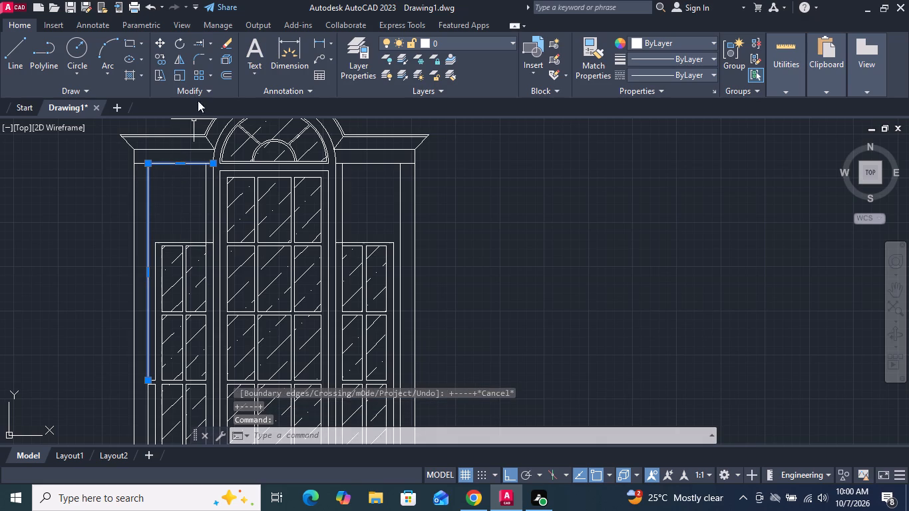
left_click(182, 162)
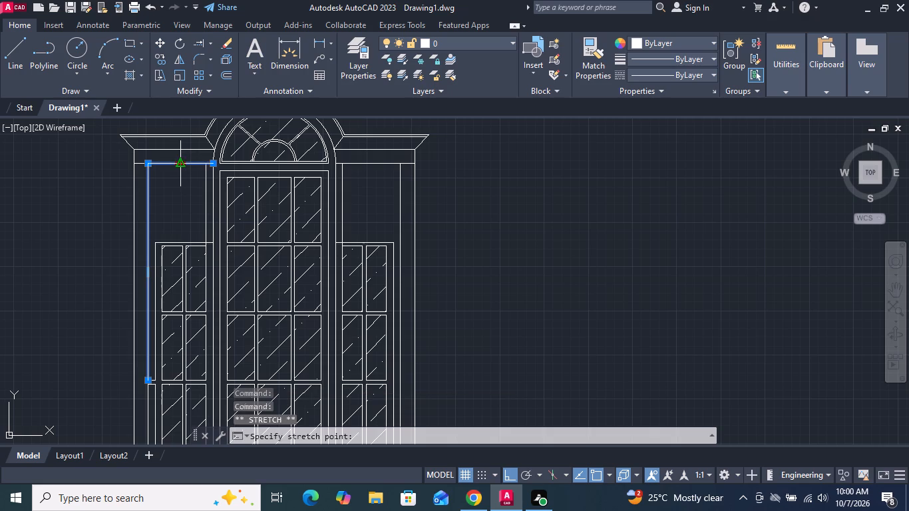
left_click(179, 235)
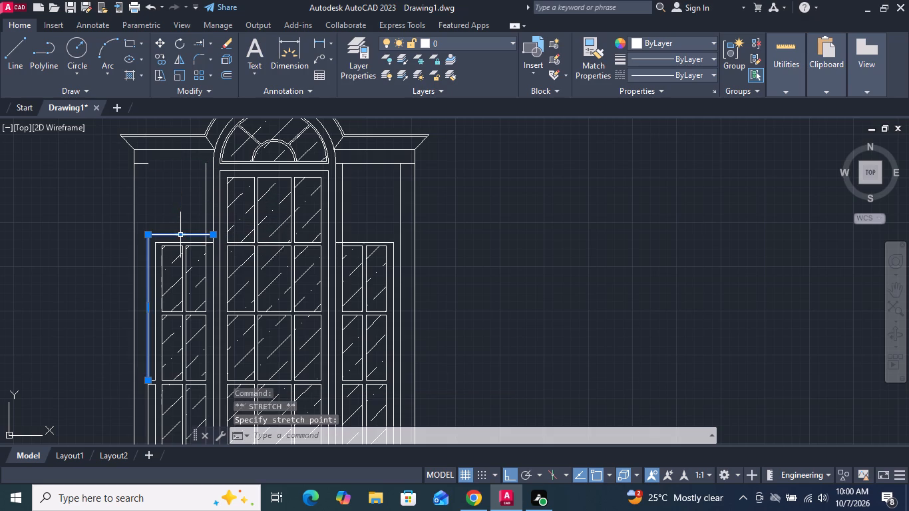
Stretch the top segment of the right side light's outer surround straight down, level with the left side light's lowered surround.
left_click(361, 162)
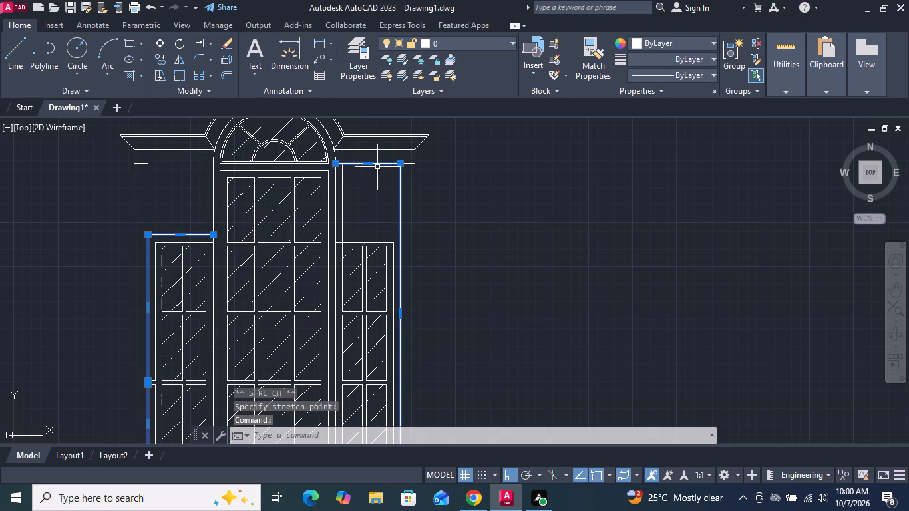
left_click(368, 164)
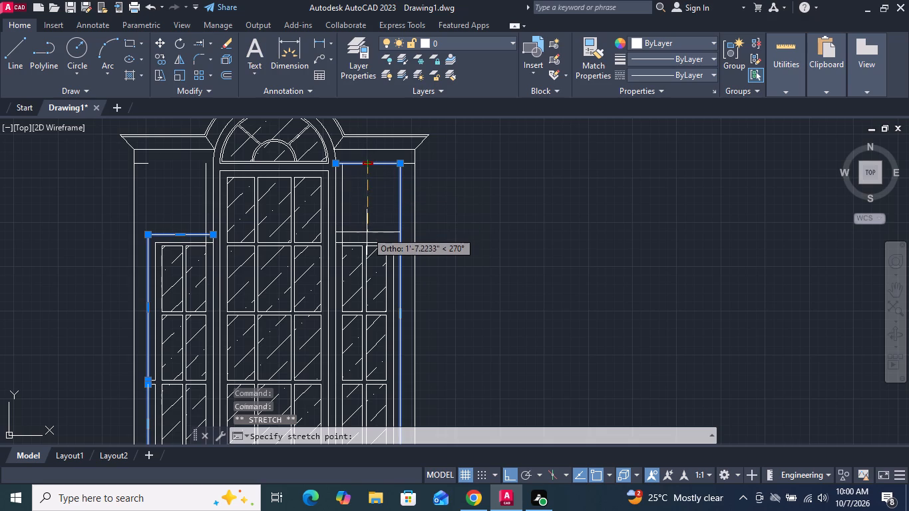
left_click(367, 234)
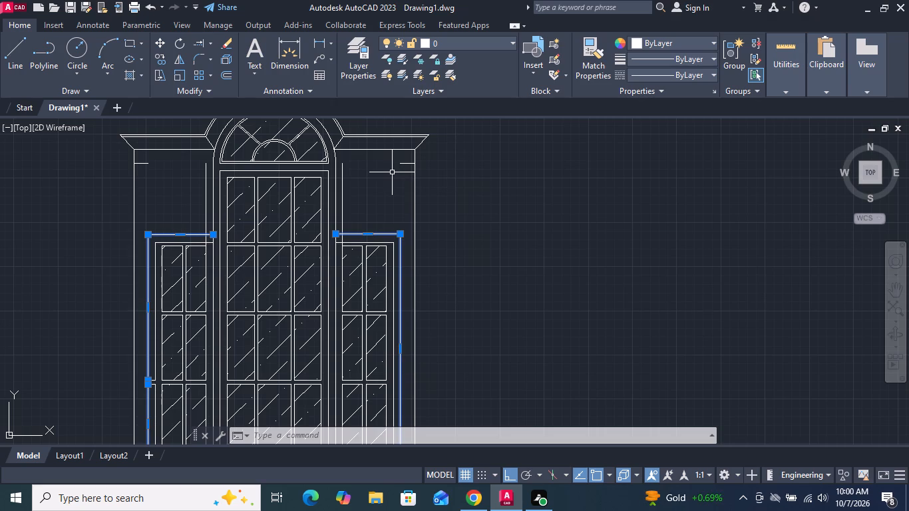
left_click(484, 216)
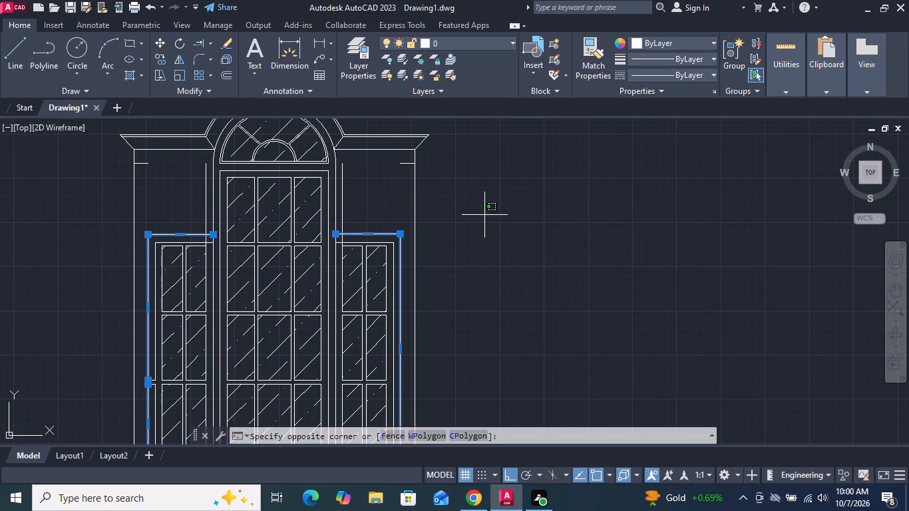
left_click(484, 216)
key("Escape")
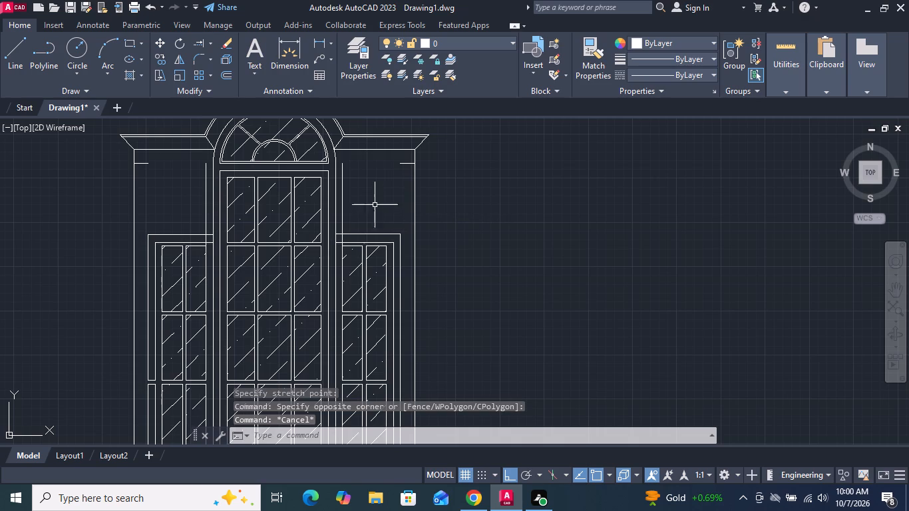
Trim the leftover vertical frame lines above both side lights and across the gaps between their surround tops and inner frames.
middle_click_drag(375, 204, 369, 238)
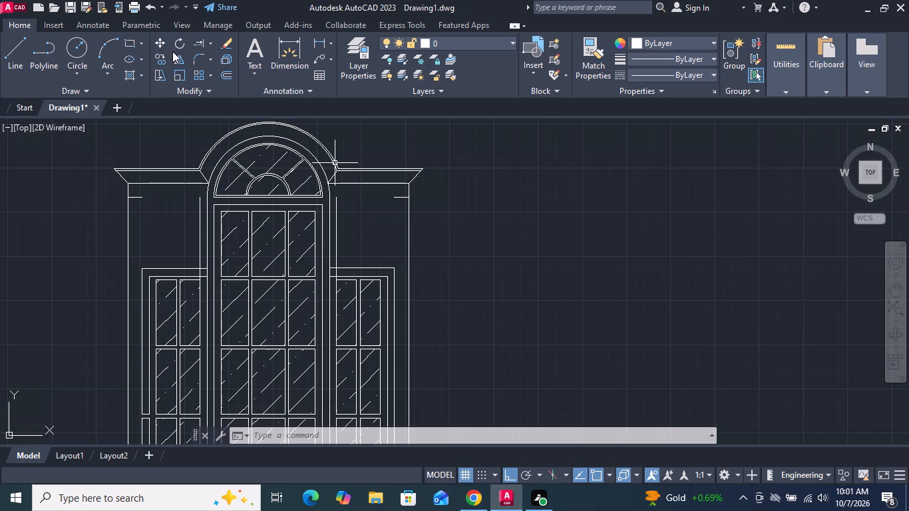
left_click(211, 41)
left_click(211, 63)
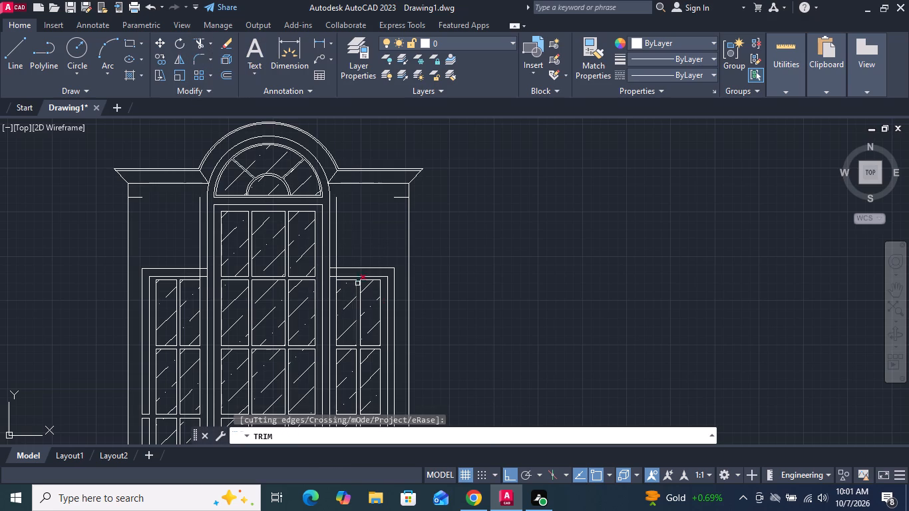
left_click(335, 254)
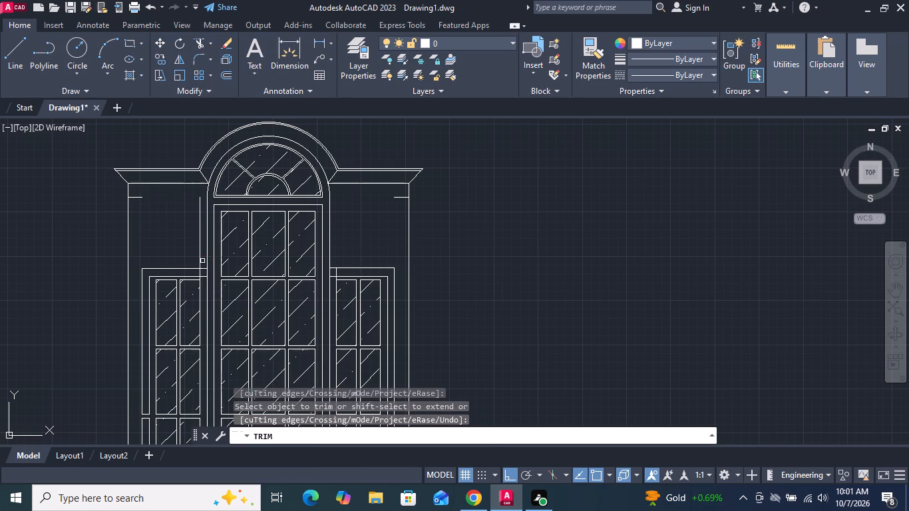
left_click(200, 256)
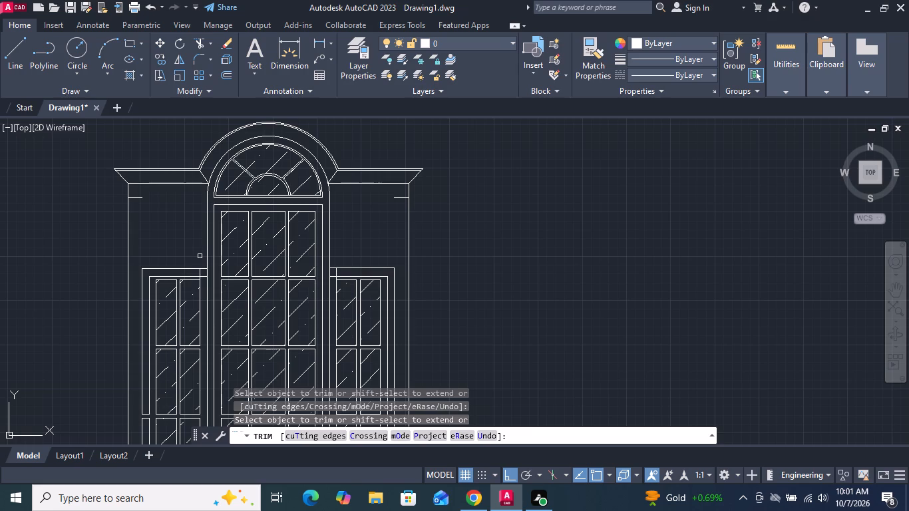
scroll(201, 277, "up", 3)
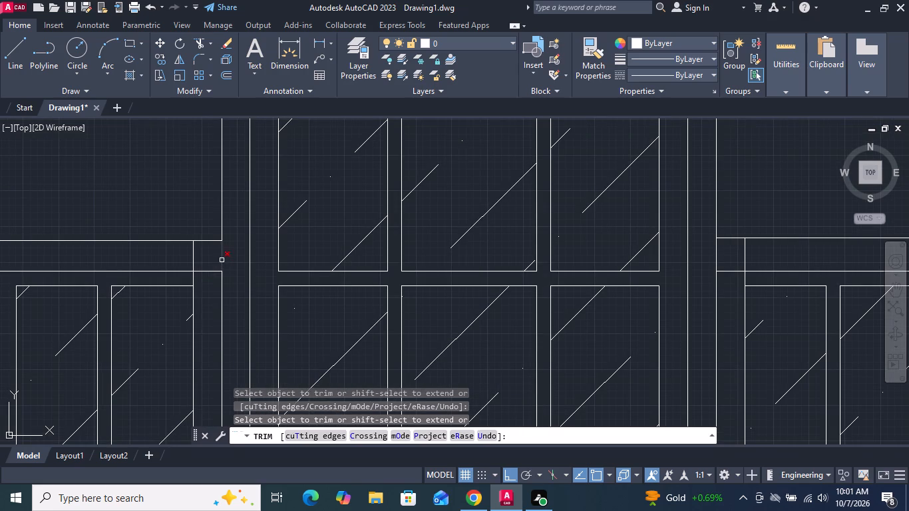
left_click(222, 260)
left_click(192, 259)
scroll(192, 259, "down", 2)
scroll(399, 255, "up", 2)
left_click_drag(385, 259, 422, 255)
scroll(423, 255, "down", 2)
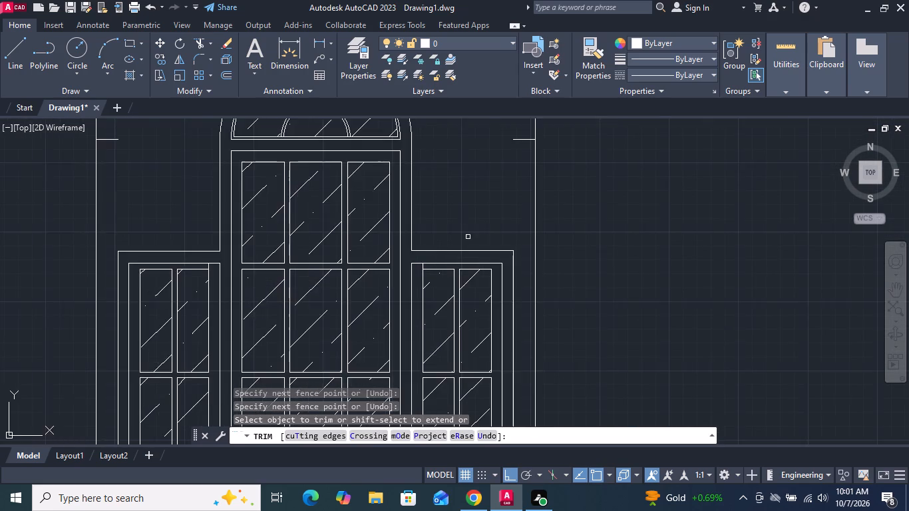
Trim away the short horizontal stubs below the cornice at both outer edges of the window.
scroll(458, 210, "down", 2)
middle_click_drag(457, 212, 432, 254)
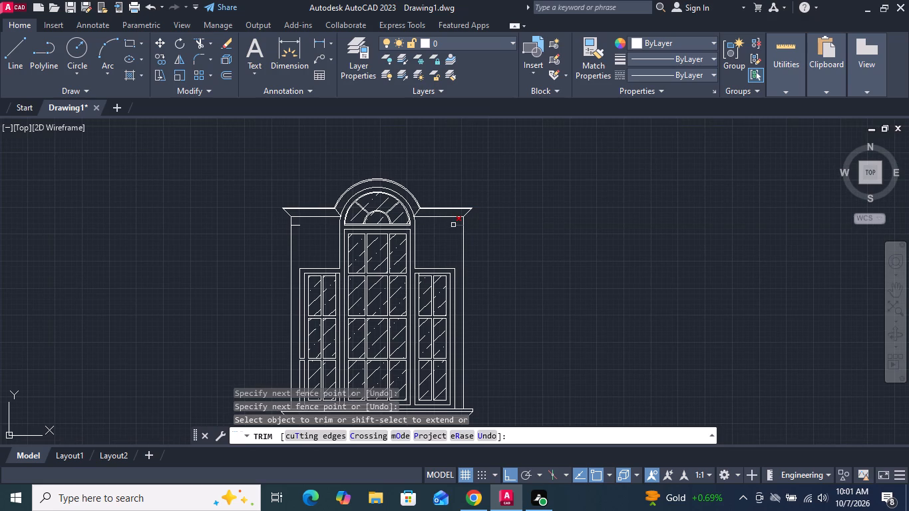
left_click(454, 225)
left_click(301, 225)
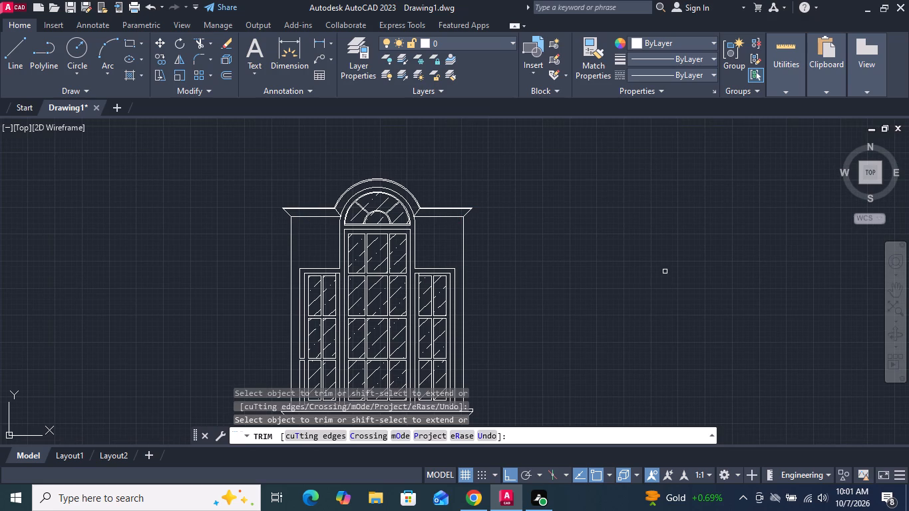
key("Return")
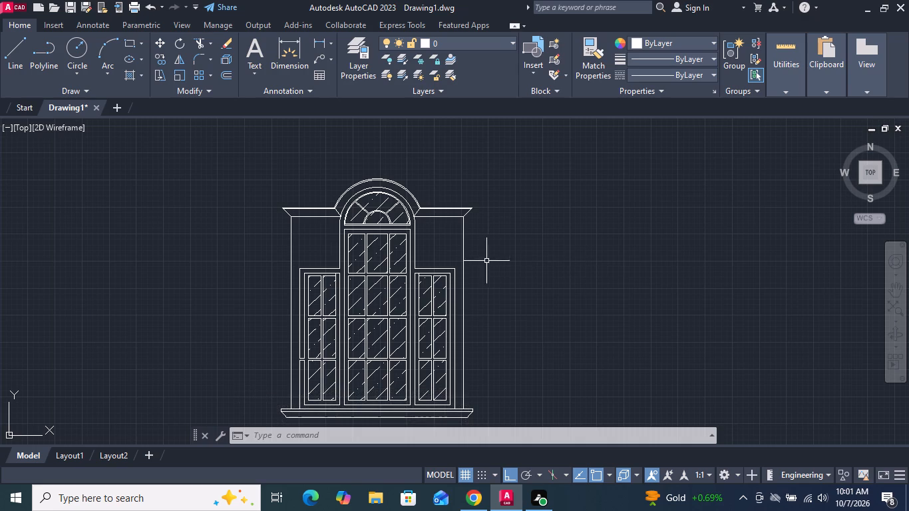
left_click(437, 268)
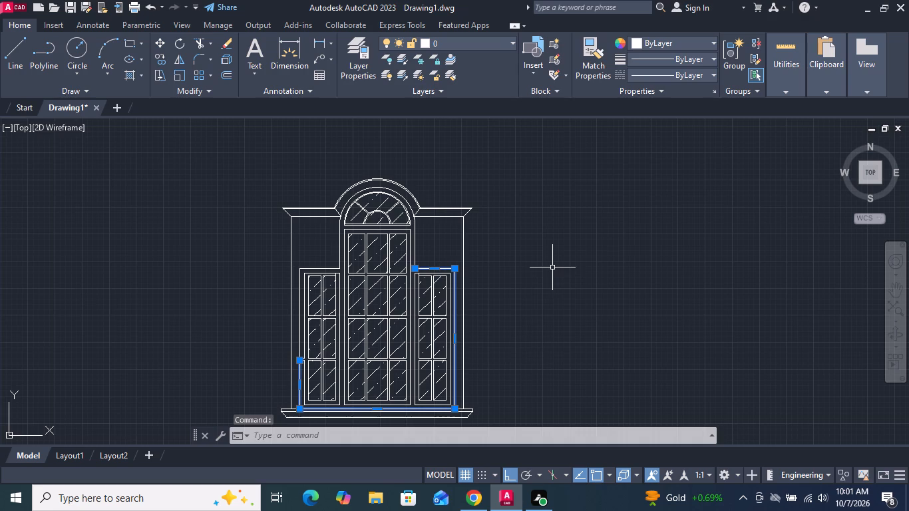
key("Escape")
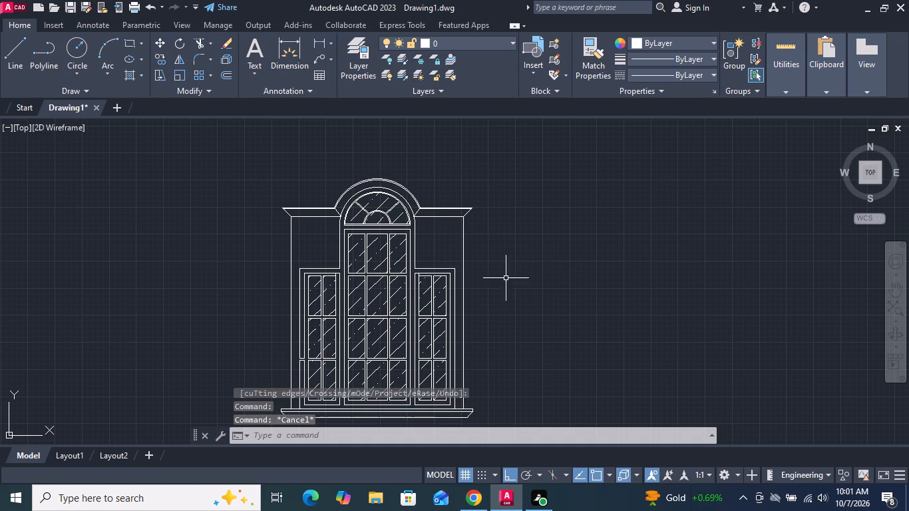
Draw a horizontal line just above the right side light's surround, from the central frame's edge to the outer edge.
scroll(421, 260, "up", 1)
middle_click_drag(417, 254, 282, 255)
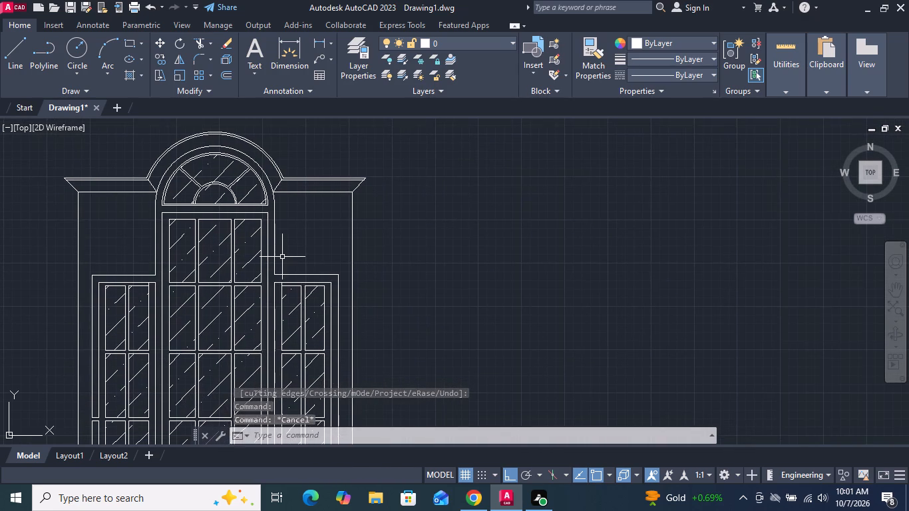
left_click(23, 45)
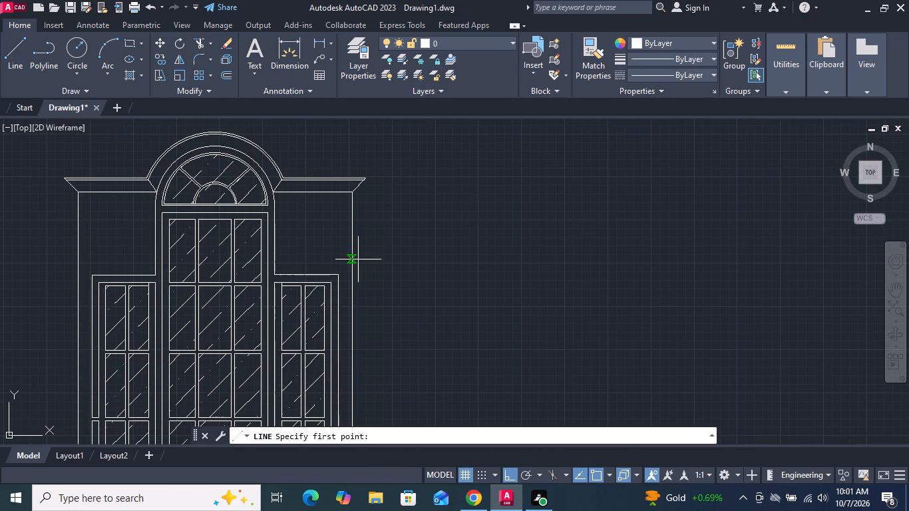
left_click(275, 263)
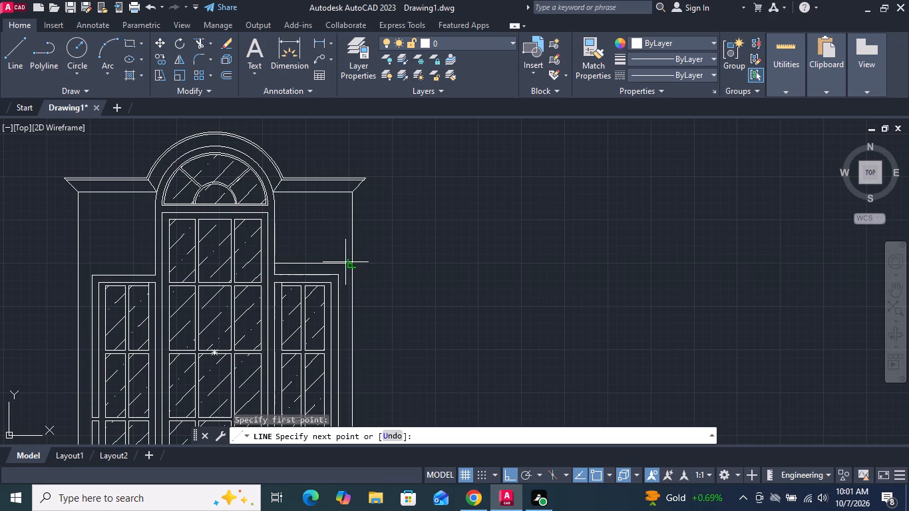
left_click(352, 262)
key("Return")
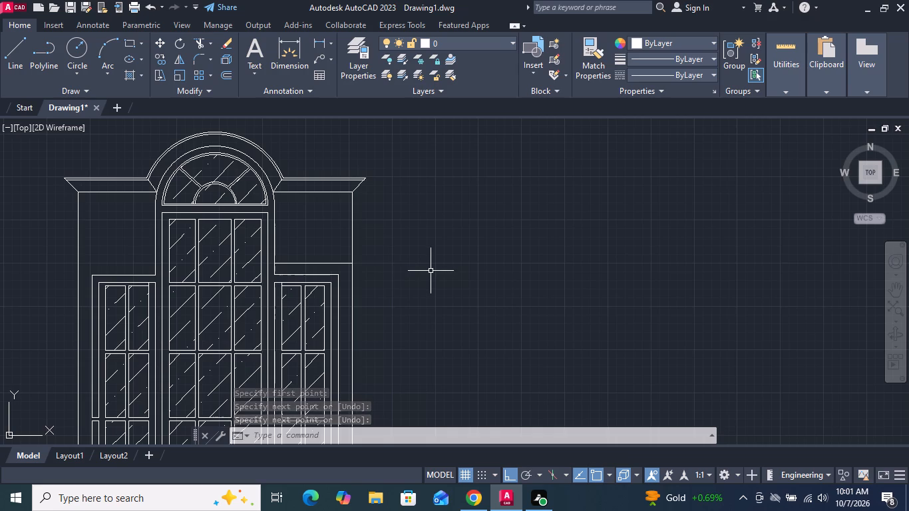
Copy the new horizontal line straight across to the matching position above the left side light.
left_click(324, 263)
left_click(160, 55)
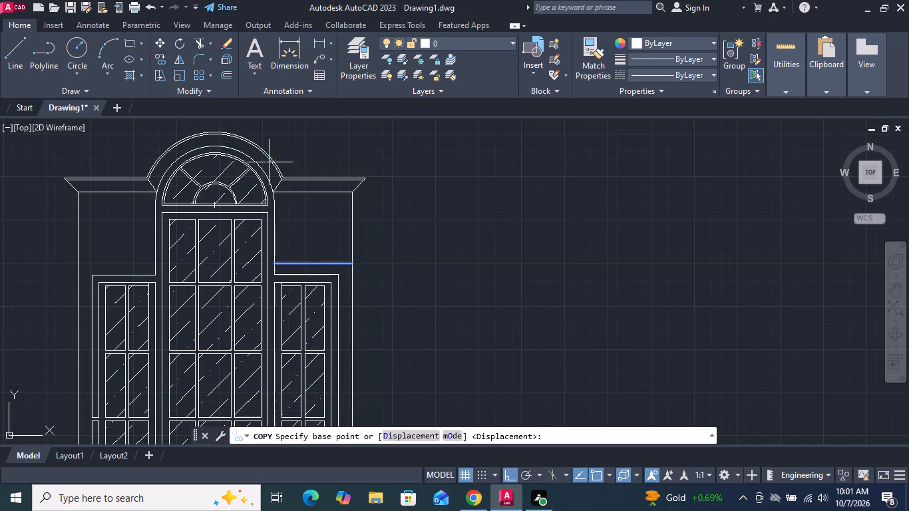
left_click(351, 264)
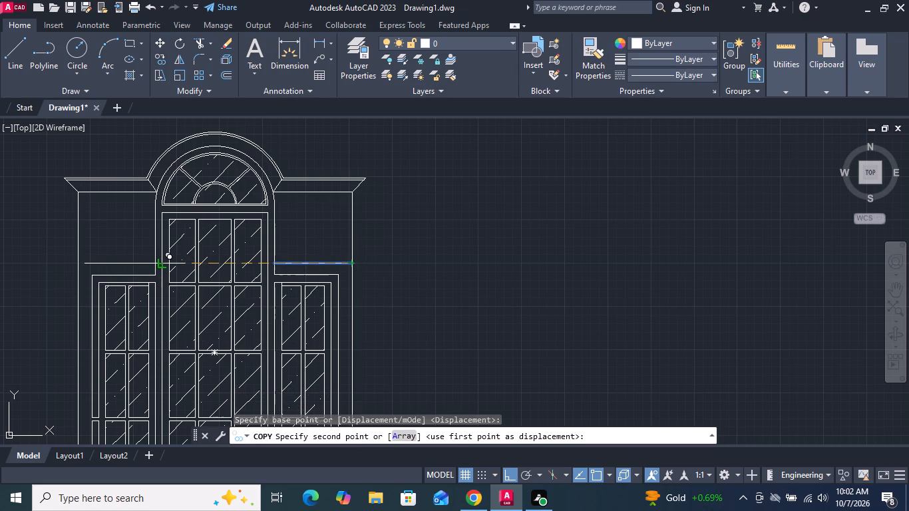
left_click(154, 262)
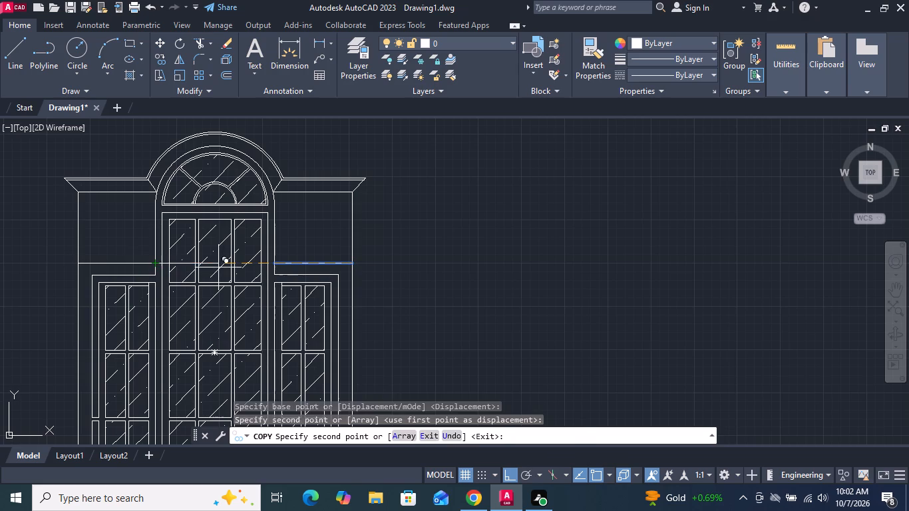
key("Return")
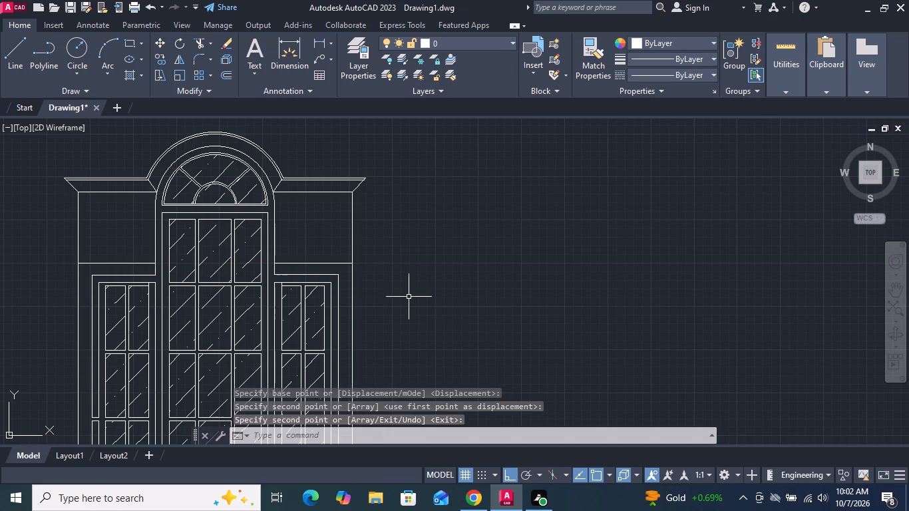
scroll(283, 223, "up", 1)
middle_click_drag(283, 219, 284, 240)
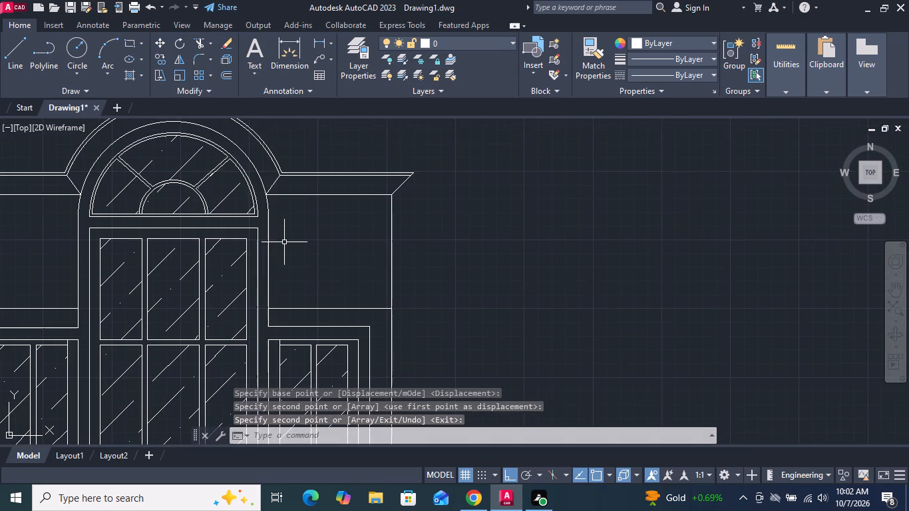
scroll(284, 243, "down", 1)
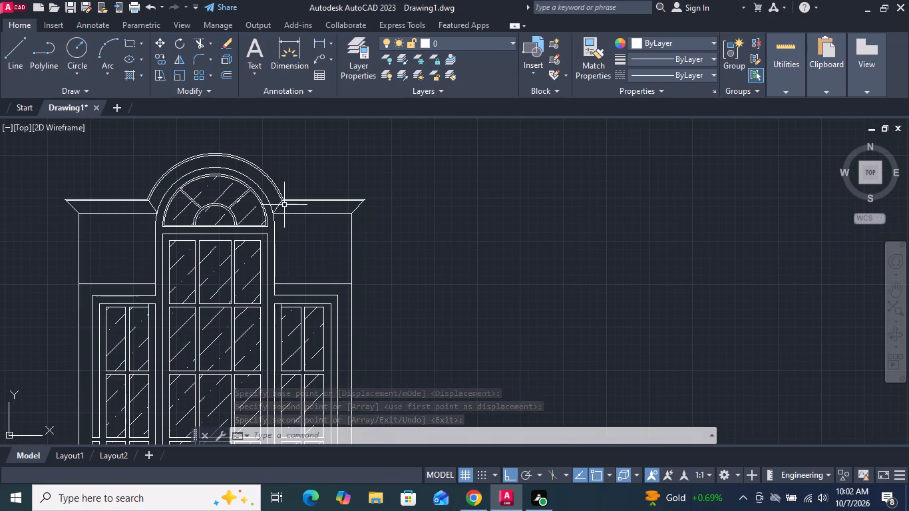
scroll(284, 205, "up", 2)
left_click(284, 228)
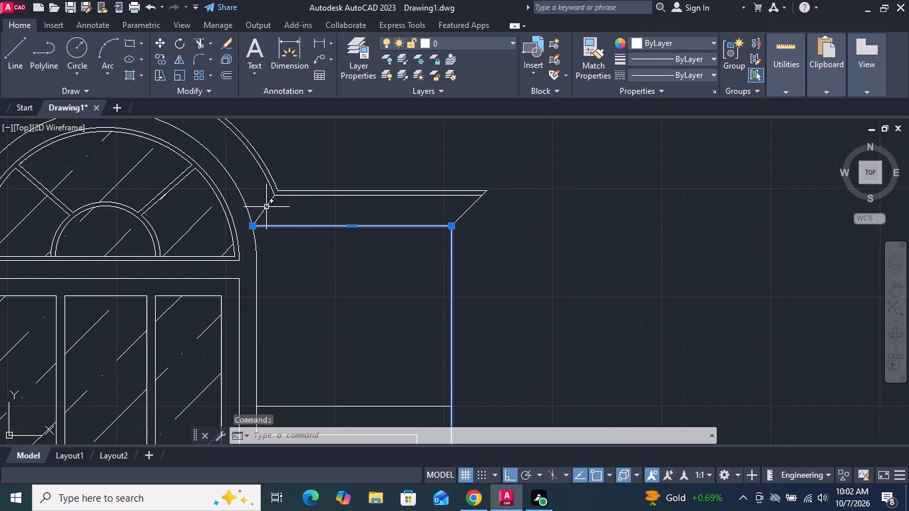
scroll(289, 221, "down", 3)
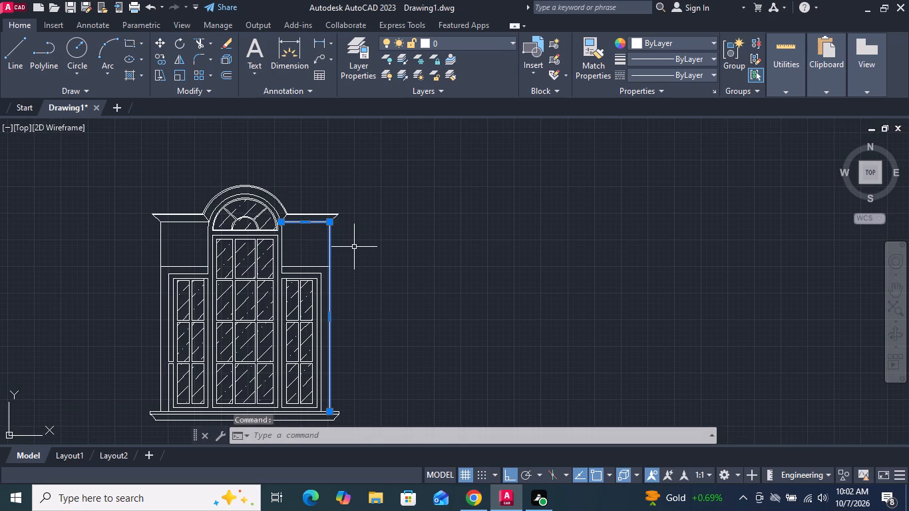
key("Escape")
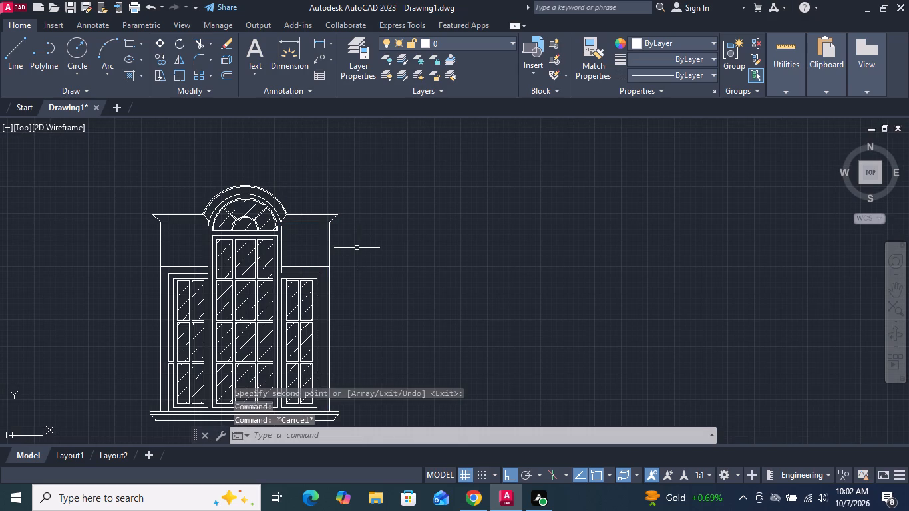
Trim the cornice's lower horizontal lines and the diagonal lines beside the arch on both sides, keeping the outer end diagonals.
left_click(206, 38)
left_click(200, 43)
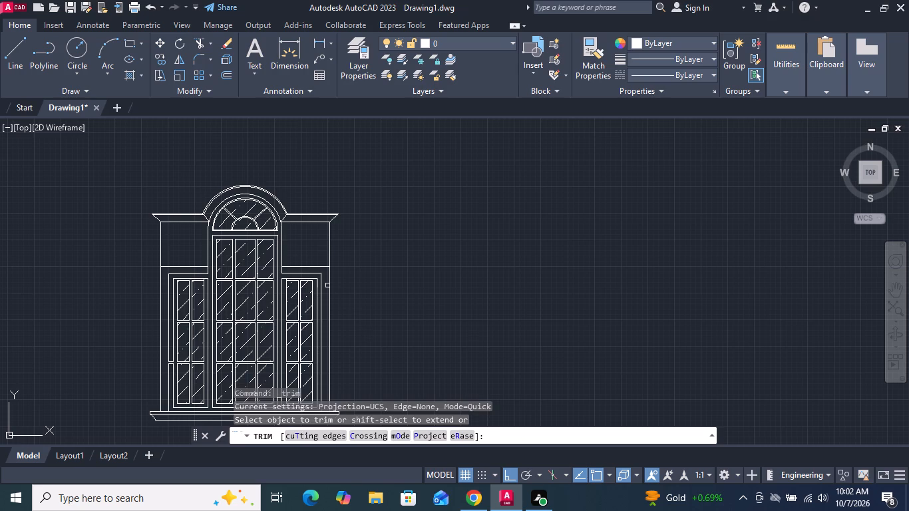
scroll(291, 232, "up", 2)
left_click_drag(268, 192, 271, 202)
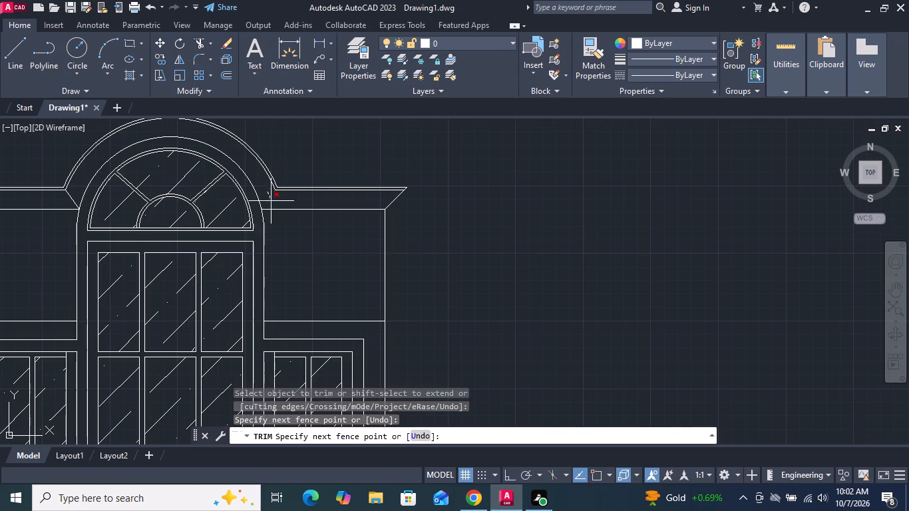
left_click_drag(271, 202, 279, 218)
scroll(279, 219, "down", 2)
scroll(190, 221, "up", 3)
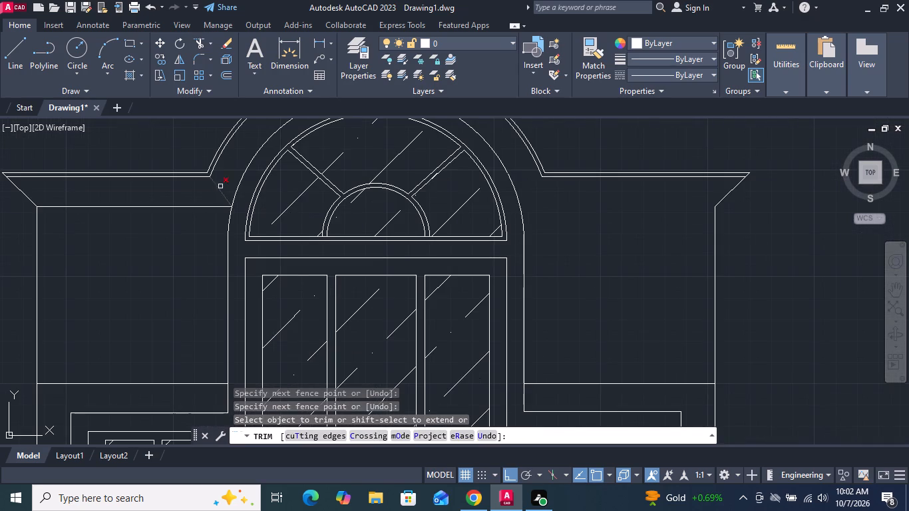
left_click_drag(225, 184, 196, 236)
scroll(196, 236, "down", 2)
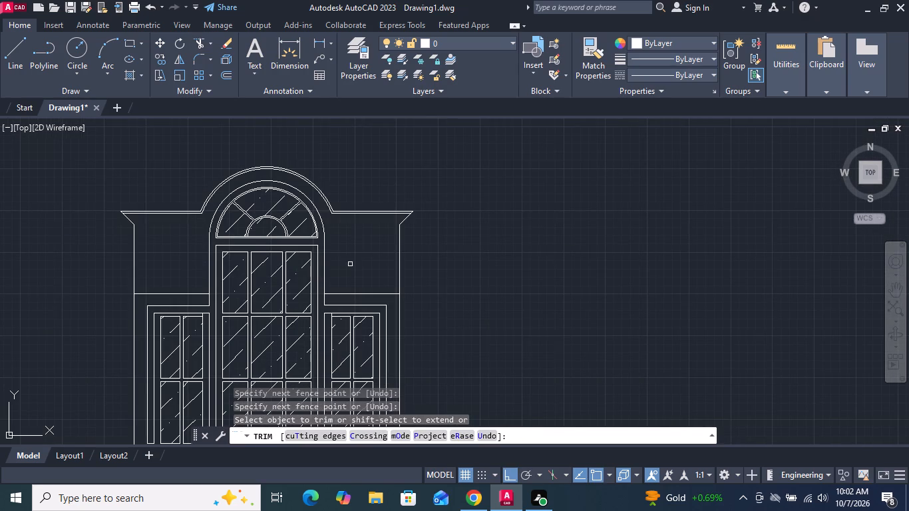
middle_click_drag(351, 255, 351, 229)
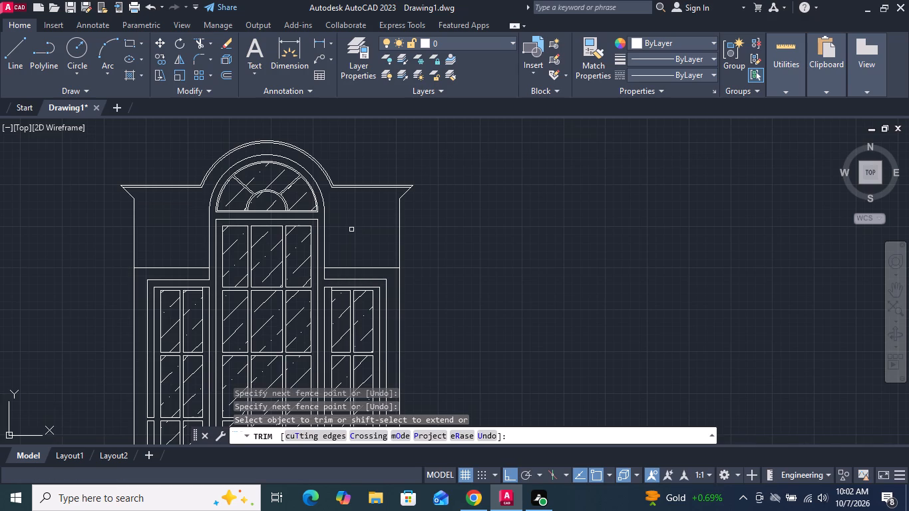
key("Escape")
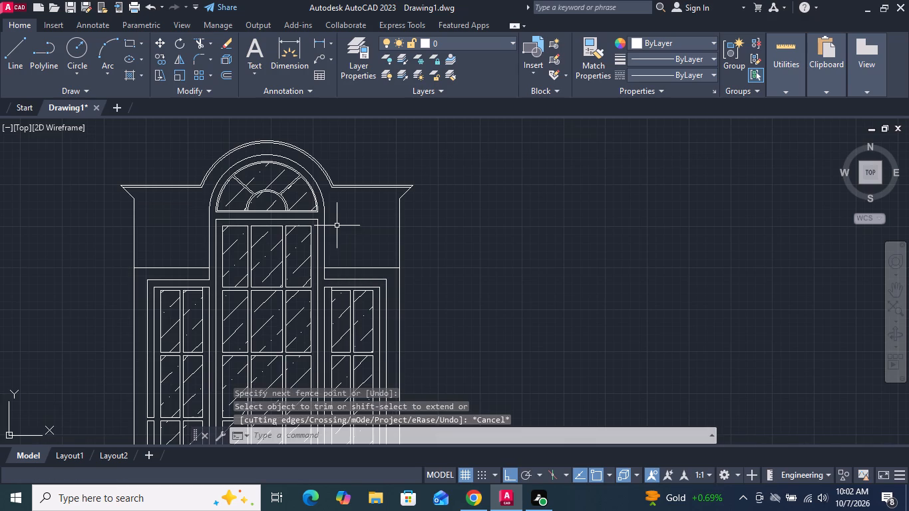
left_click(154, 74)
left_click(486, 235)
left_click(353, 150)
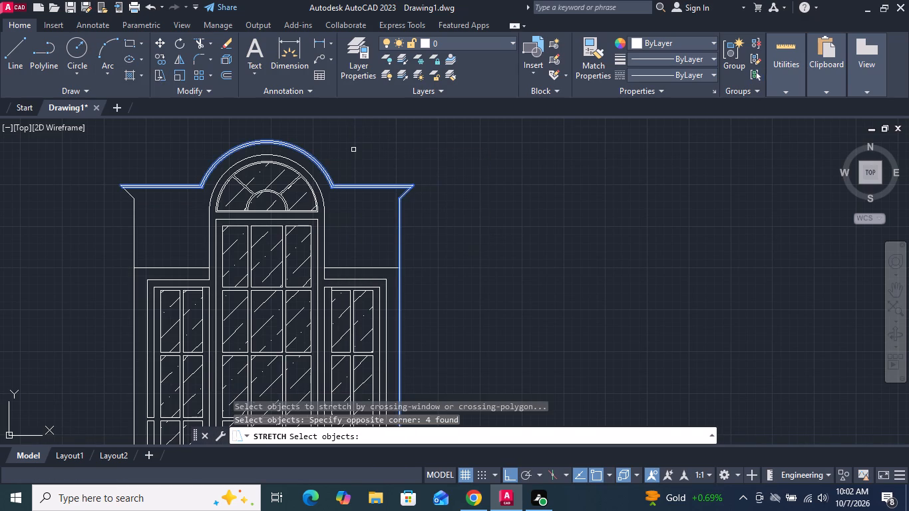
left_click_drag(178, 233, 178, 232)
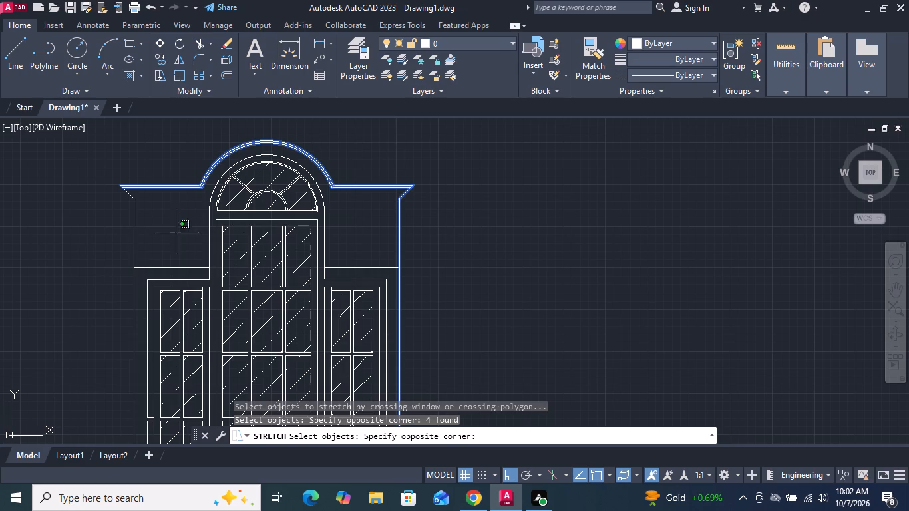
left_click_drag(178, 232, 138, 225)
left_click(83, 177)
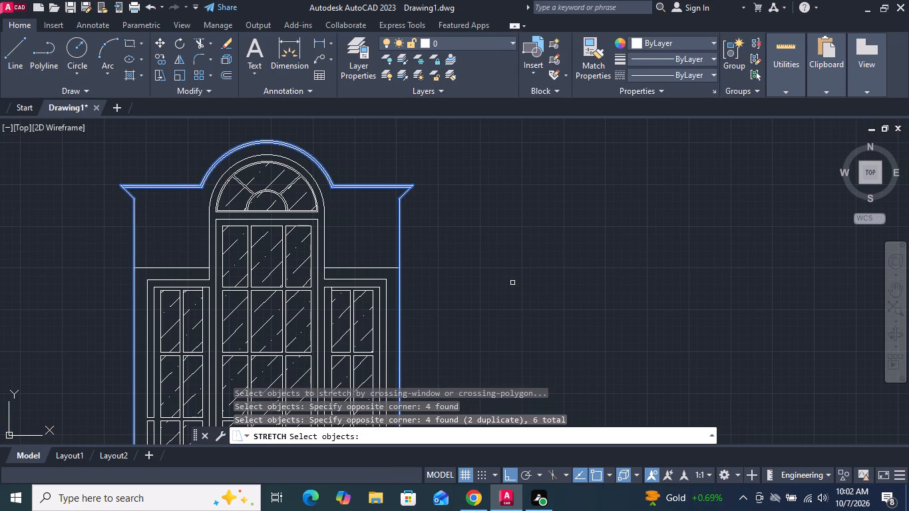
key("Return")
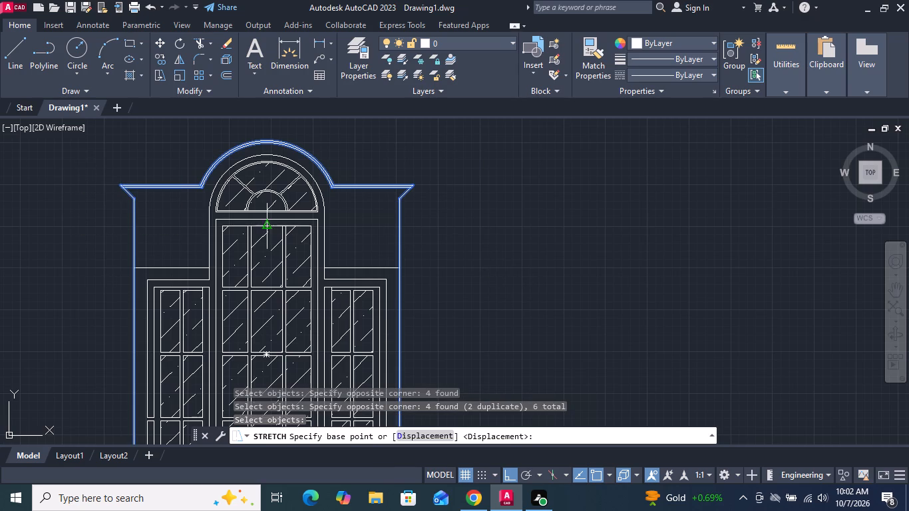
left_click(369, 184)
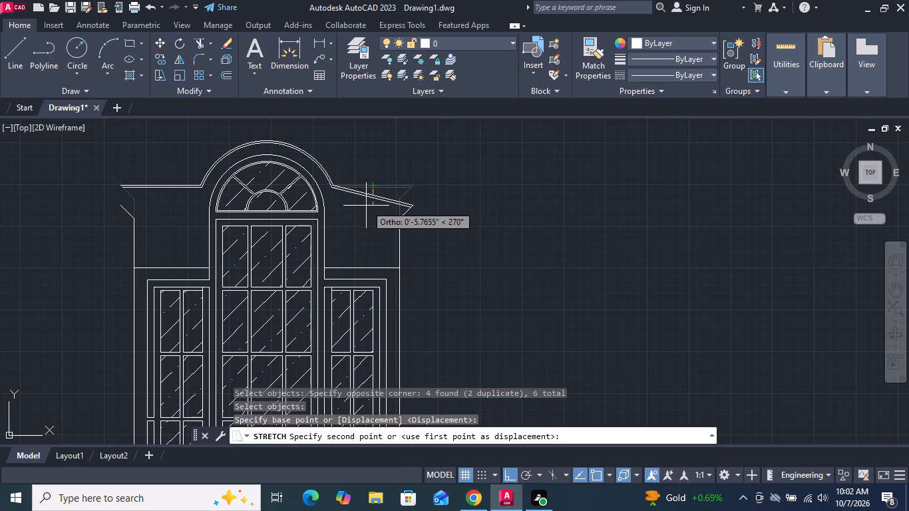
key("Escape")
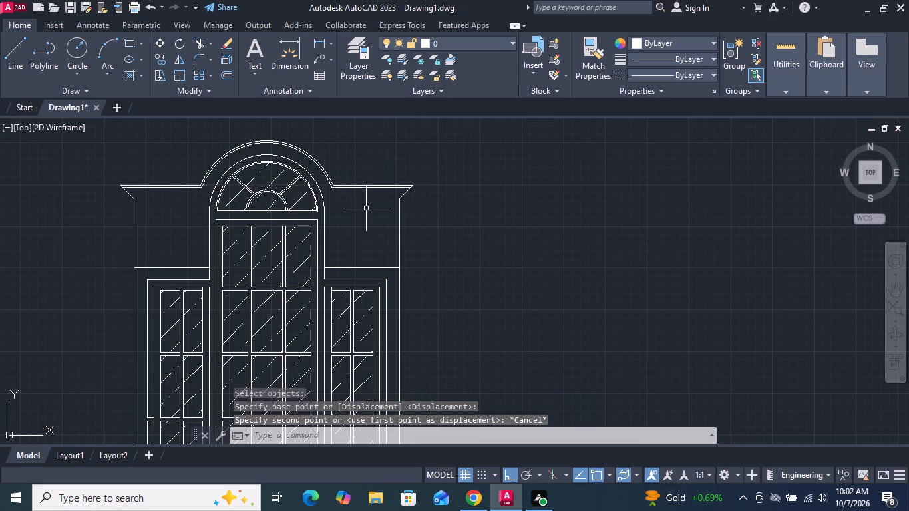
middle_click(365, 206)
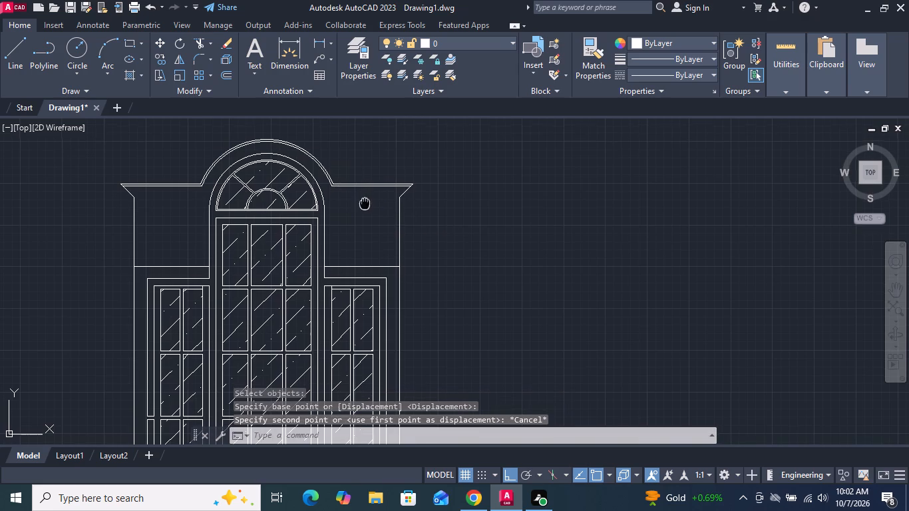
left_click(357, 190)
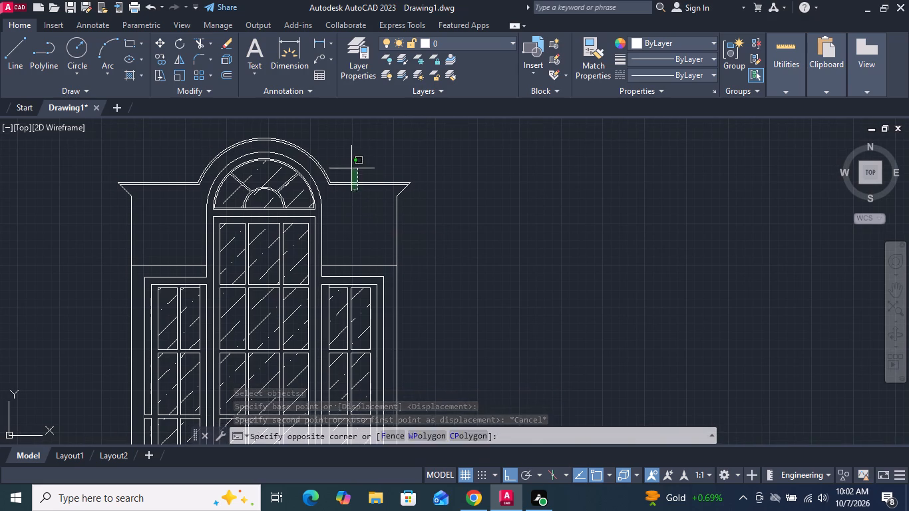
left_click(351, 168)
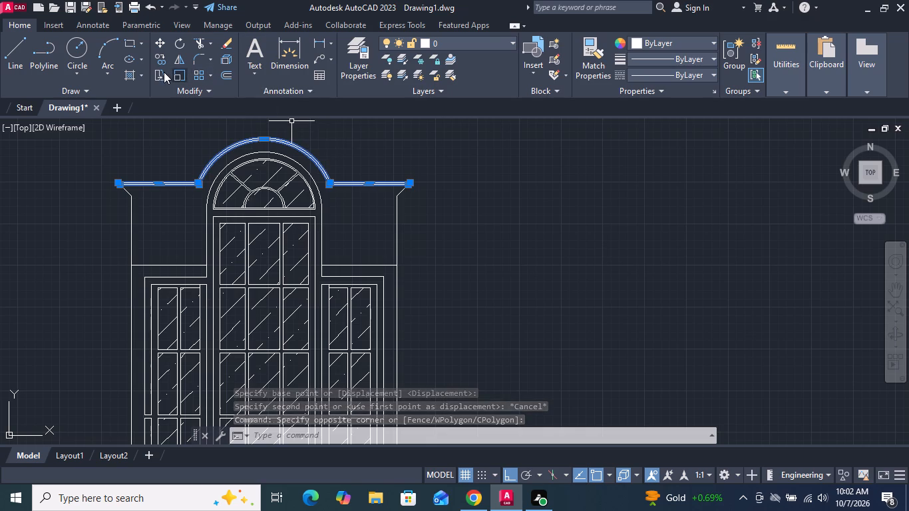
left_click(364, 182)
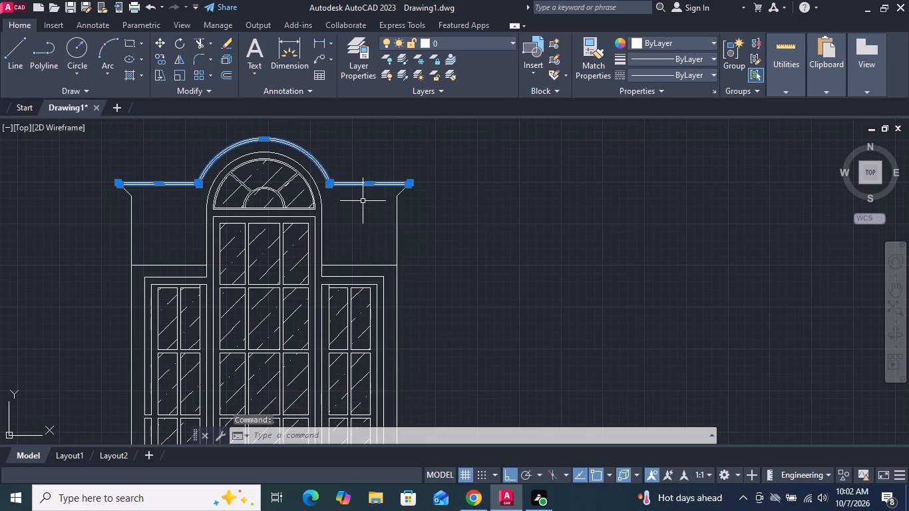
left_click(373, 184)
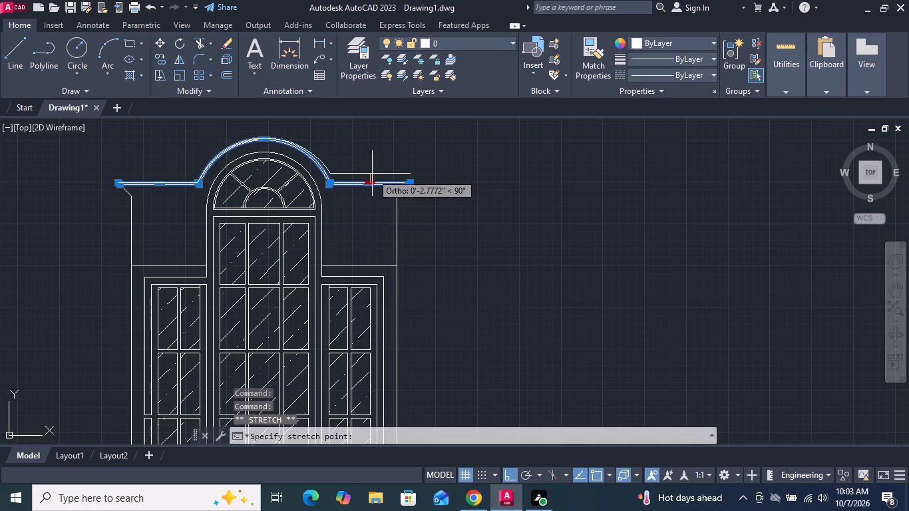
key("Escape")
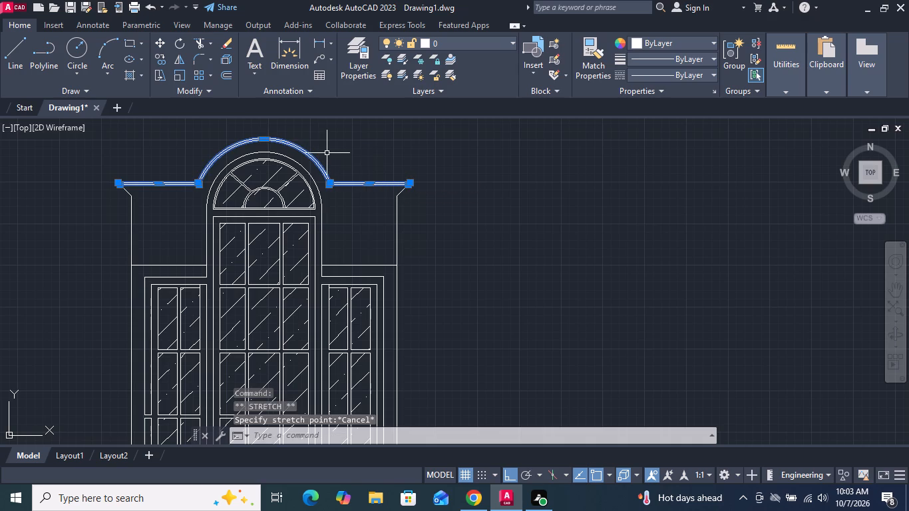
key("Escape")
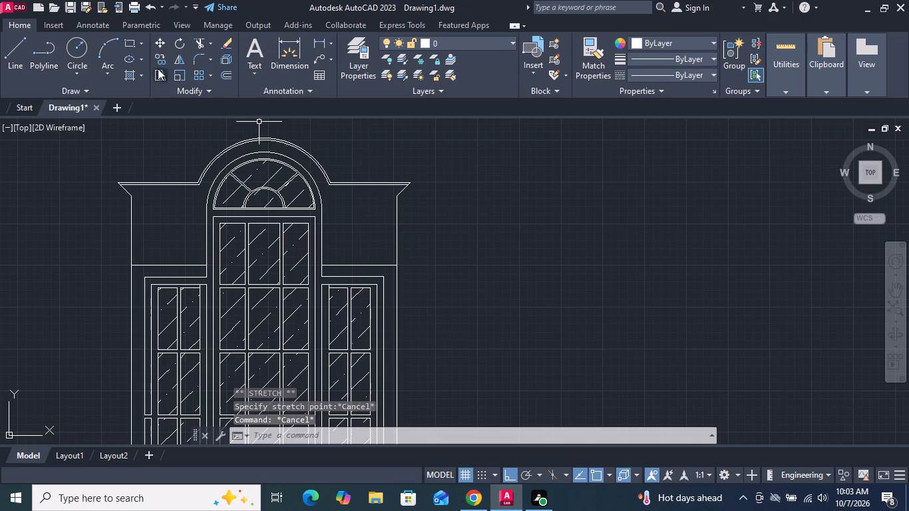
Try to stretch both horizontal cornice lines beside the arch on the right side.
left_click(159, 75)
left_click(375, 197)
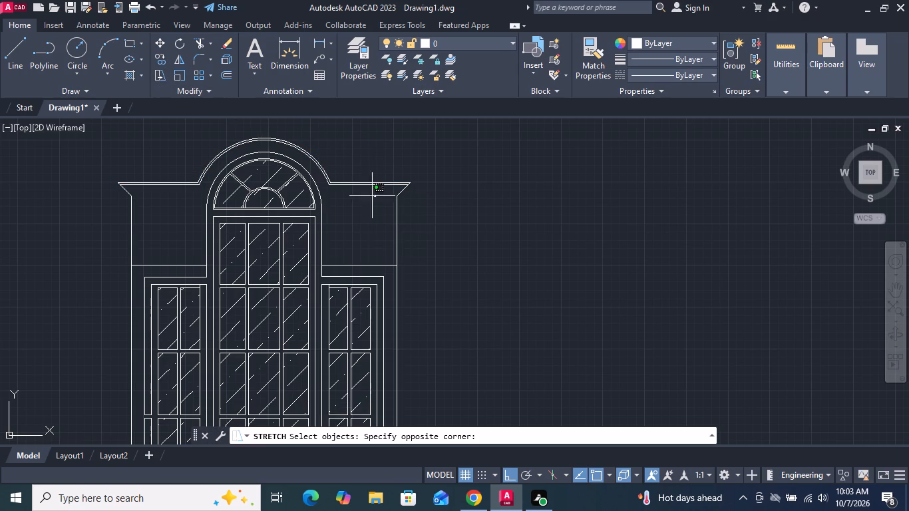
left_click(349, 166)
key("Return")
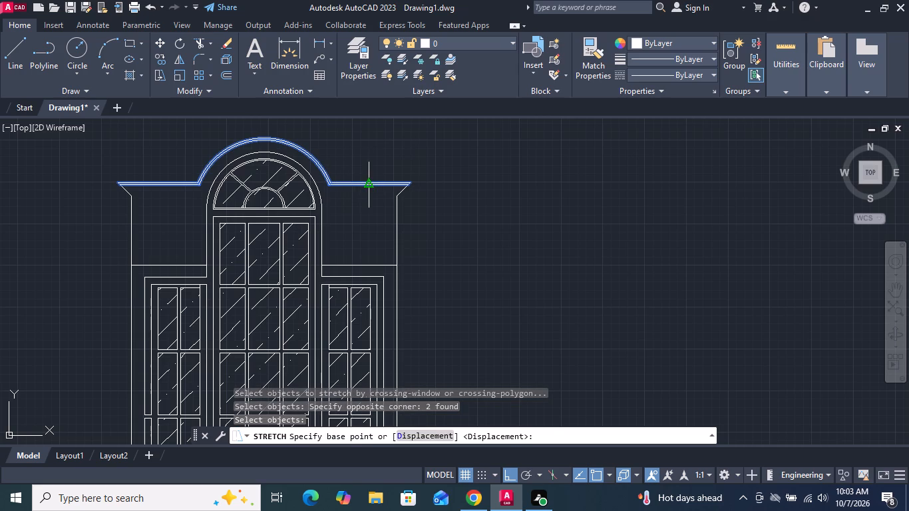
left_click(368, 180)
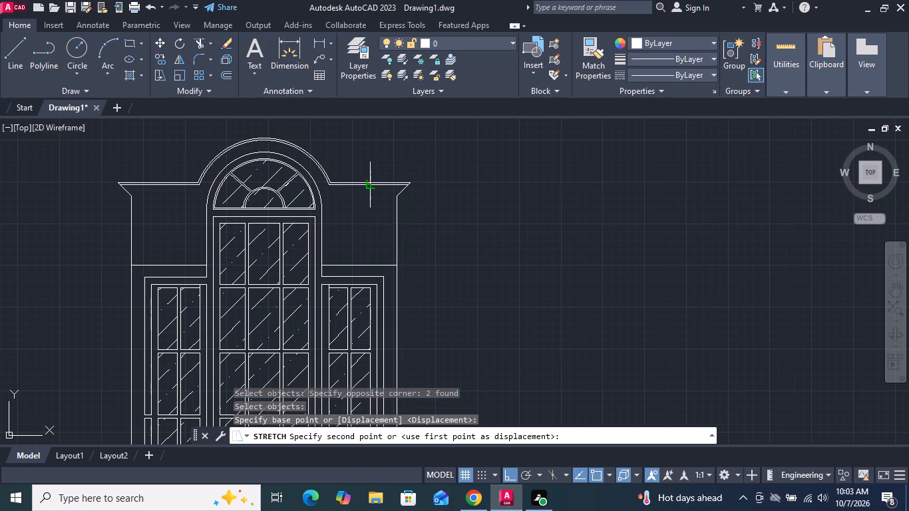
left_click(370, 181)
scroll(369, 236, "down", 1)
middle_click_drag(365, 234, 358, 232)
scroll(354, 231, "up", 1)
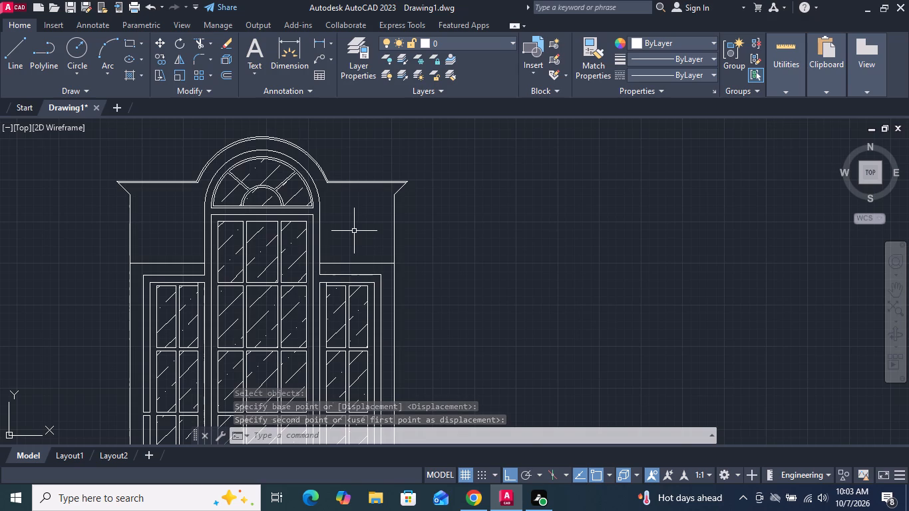
Explode the cornice's inner (lower) outline polyline into separate segments.
left_click(337, 183)
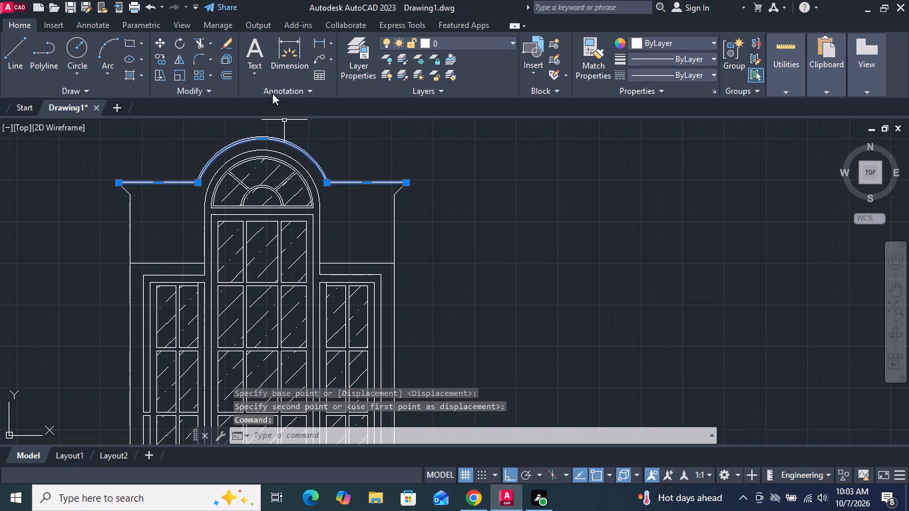
left_click(224, 58)
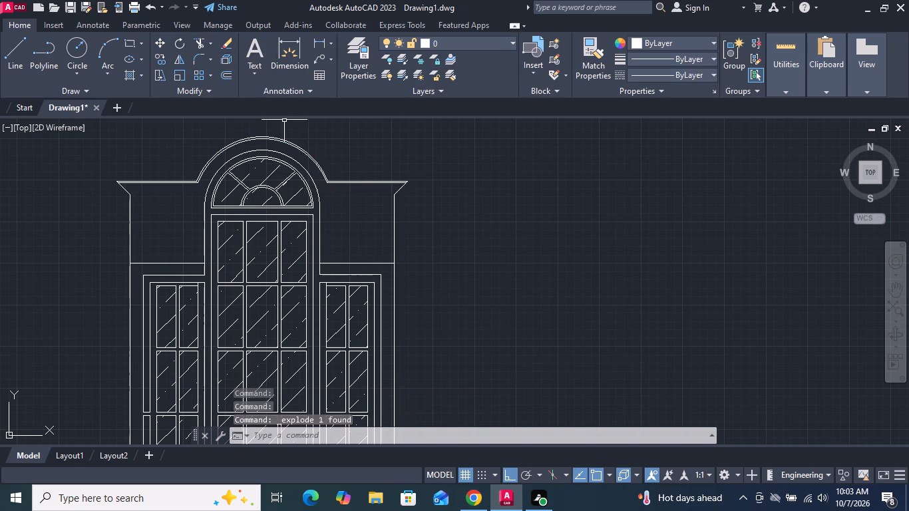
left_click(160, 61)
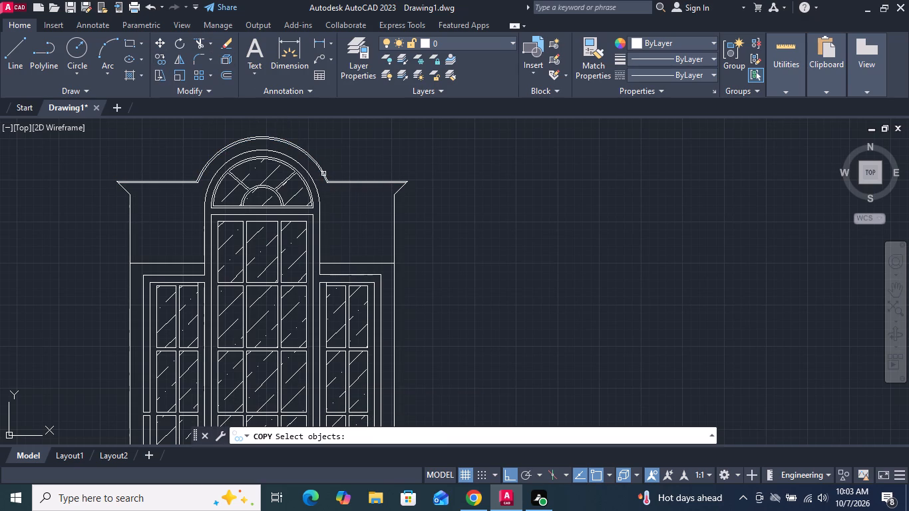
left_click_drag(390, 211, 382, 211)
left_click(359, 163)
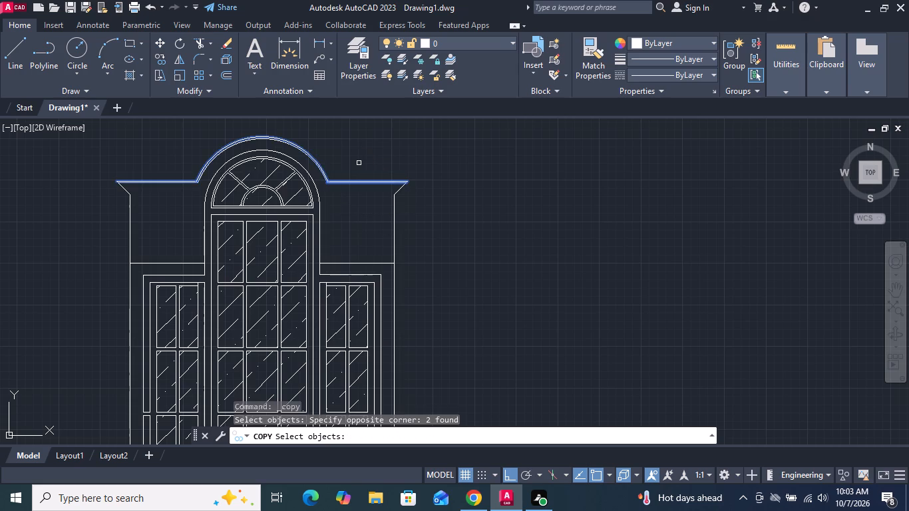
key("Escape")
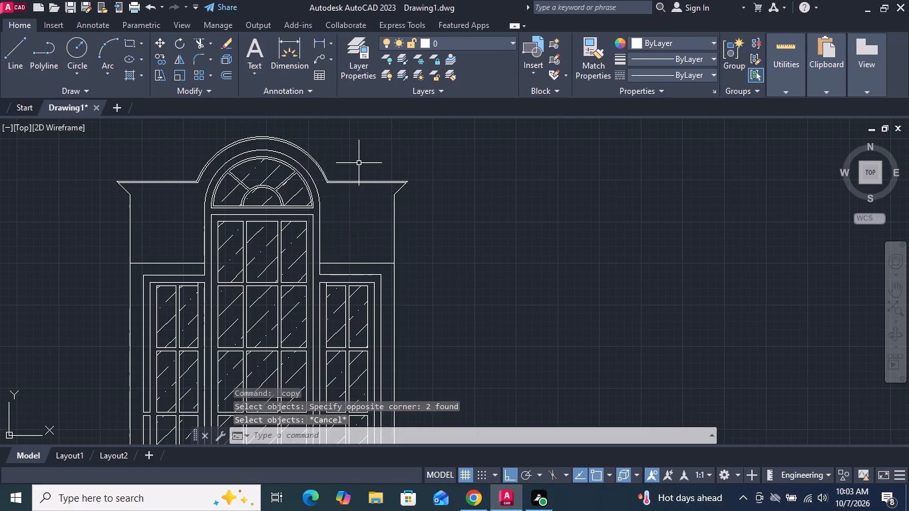
Explode the cornice's outer (upper) outline polyline into separate segments.
scroll(333, 183, "up", 3)
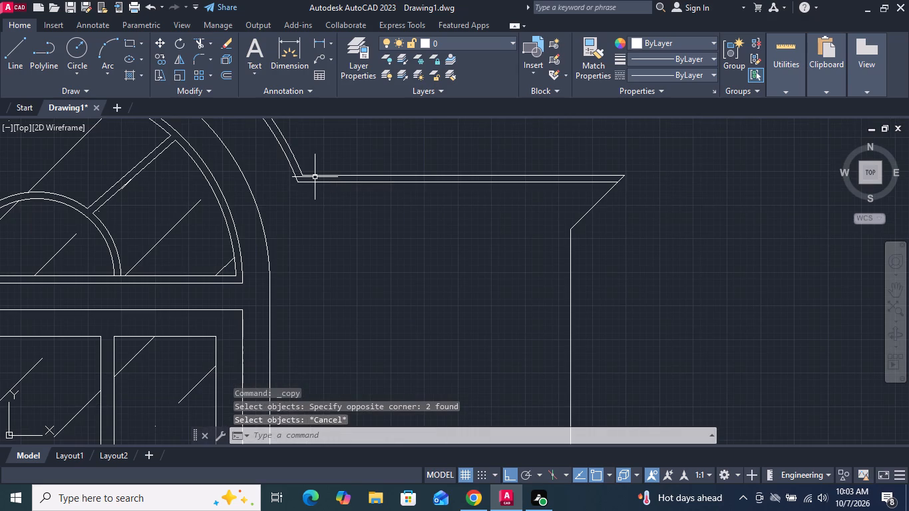
left_click(313, 176)
left_click(222, 59)
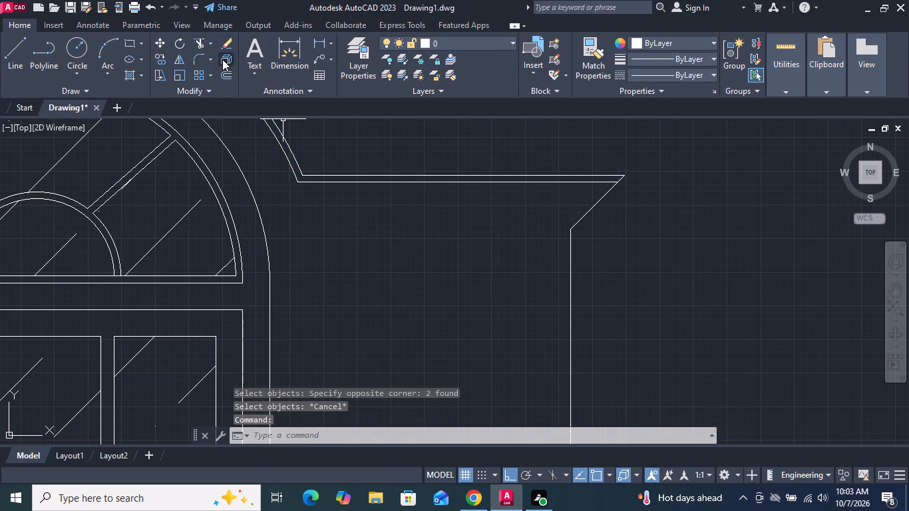
left_click(309, 183)
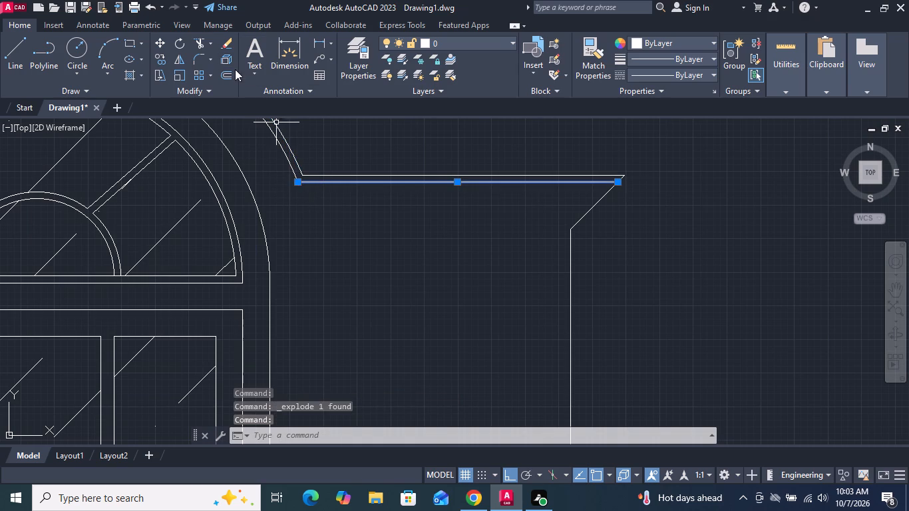
scroll(344, 230, "down", 2)
key("Escape")
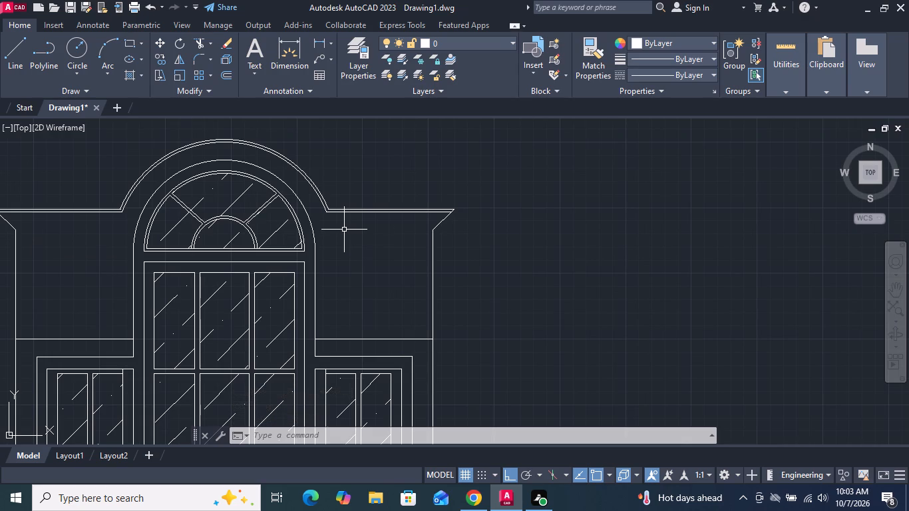
Copy the two horizontal cornice lines right of the arch straight down about 1'-8.5", just above the side light's top line.
left_click(373, 225)
left_click(346, 186)
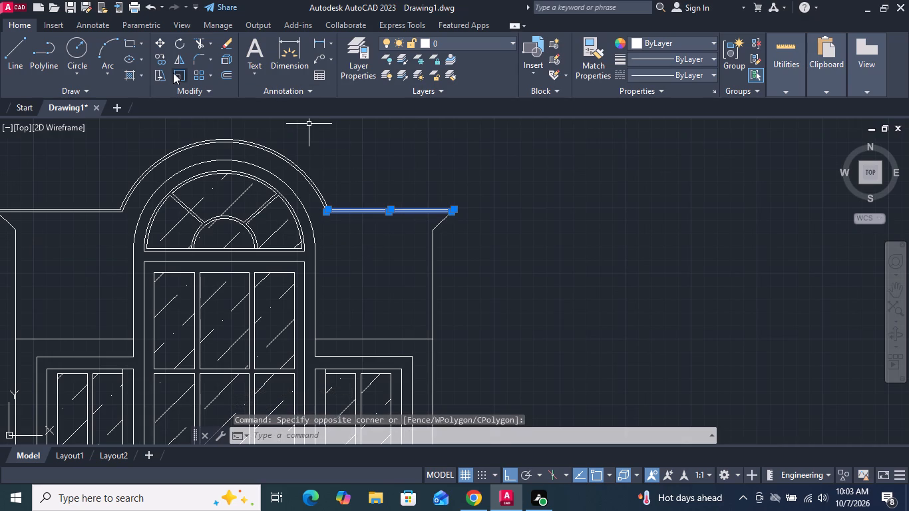
left_click(160, 56)
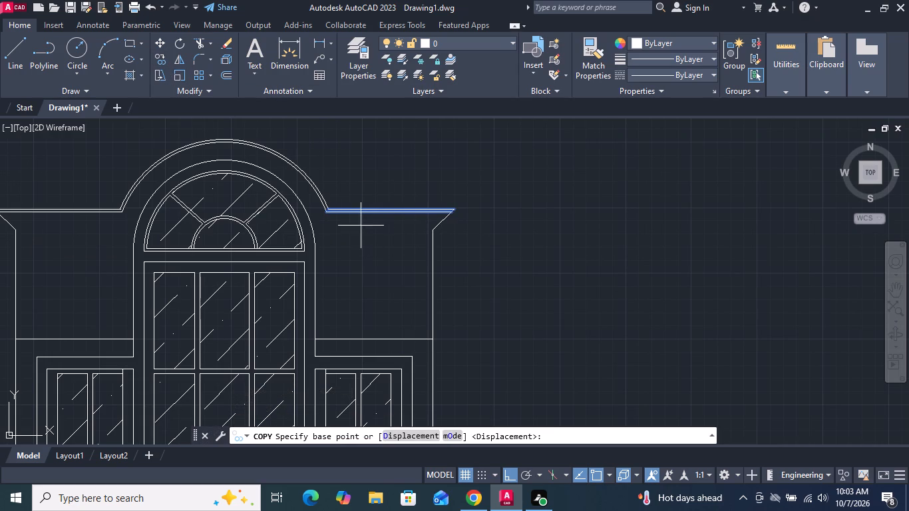
left_click(326, 212)
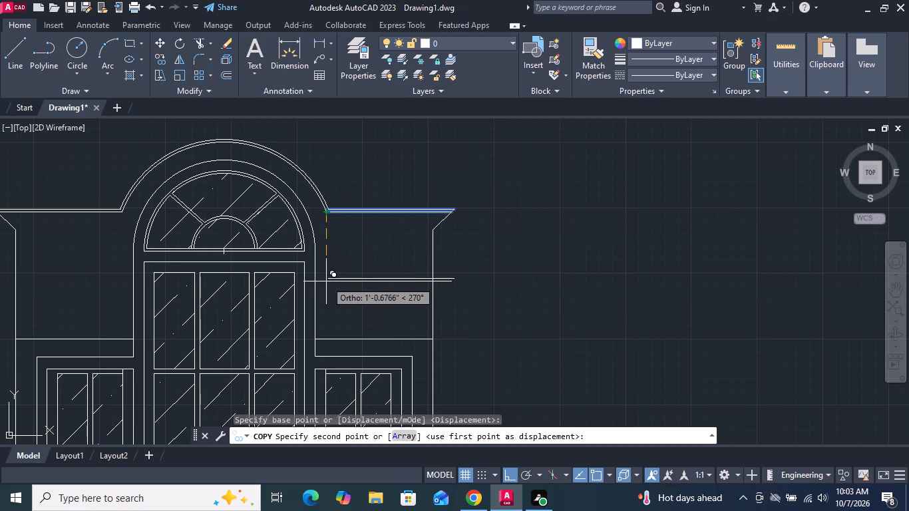
left_click(326, 320)
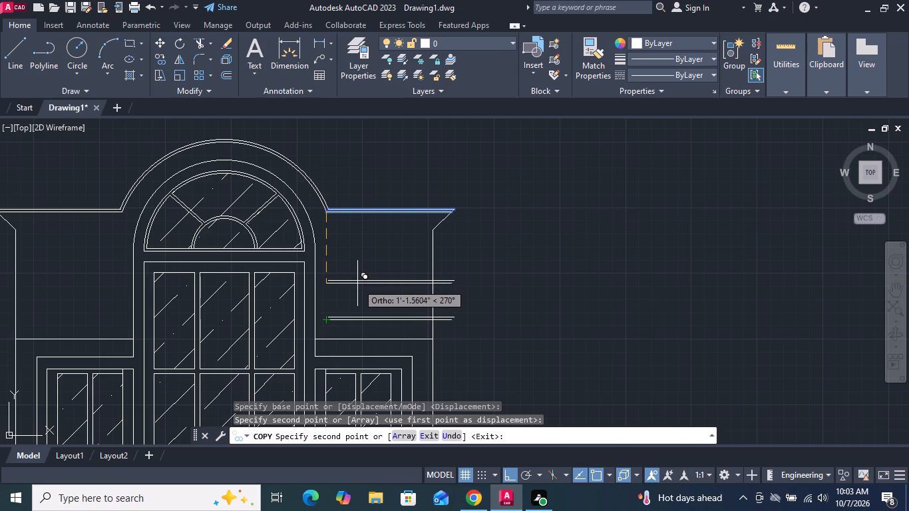
key("Return")
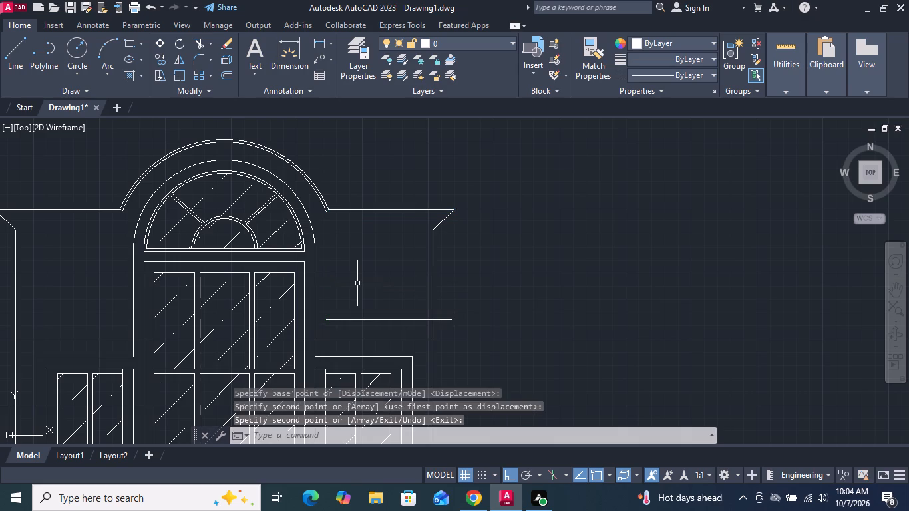
Draw a vertical line from the arch-side end of the lowered lower cornice line up to the arch's inner outline end.
left_click(19, 61)
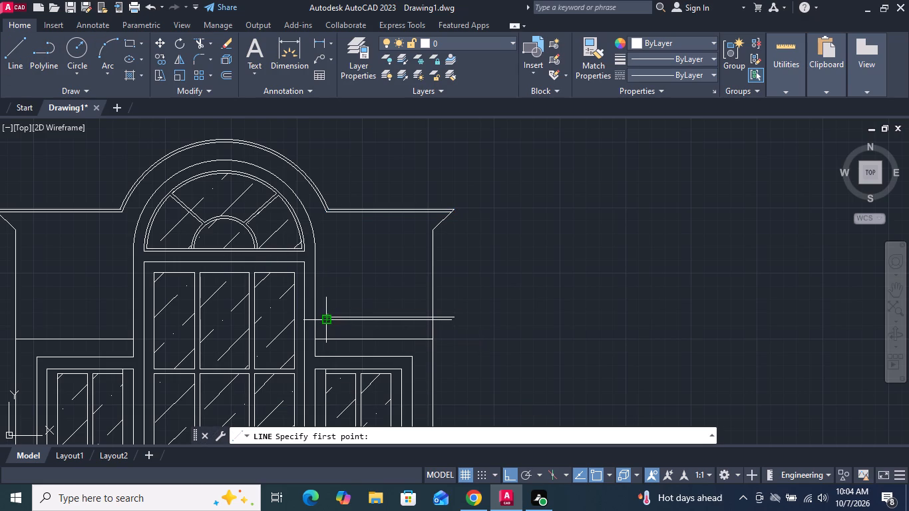
scroll(328, 327, "up", 2)
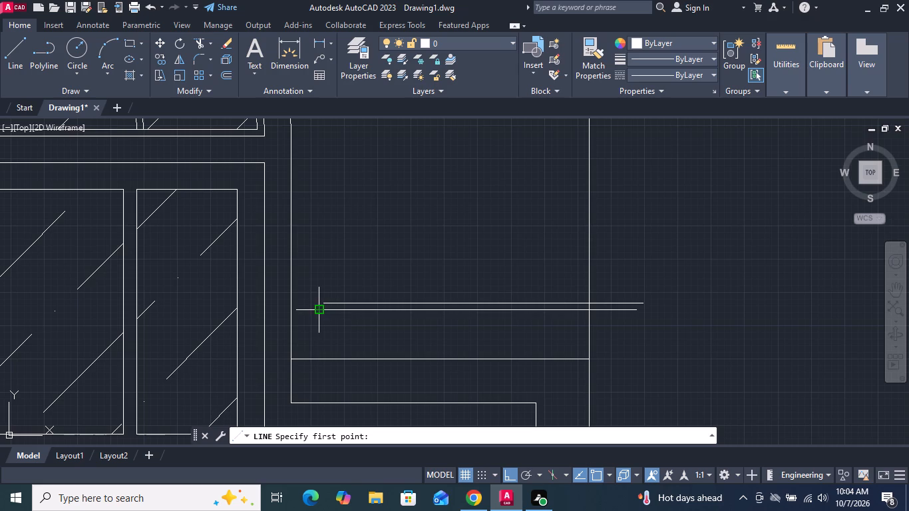
left_click(321, 309)
scroll(325, 322, "down", 2)
scroll(321, 208, "up", 2)
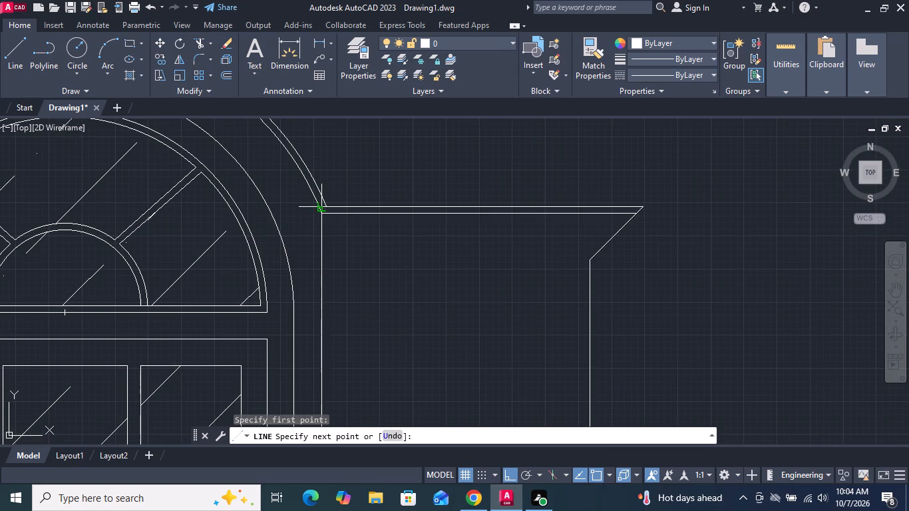
left_click(324, 213)
scroll(368, 275, "down", 2)
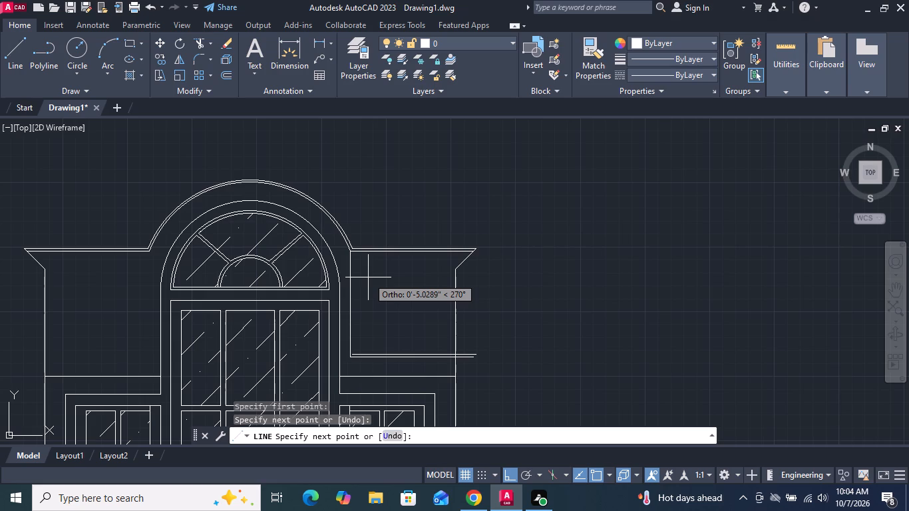
key("Return")
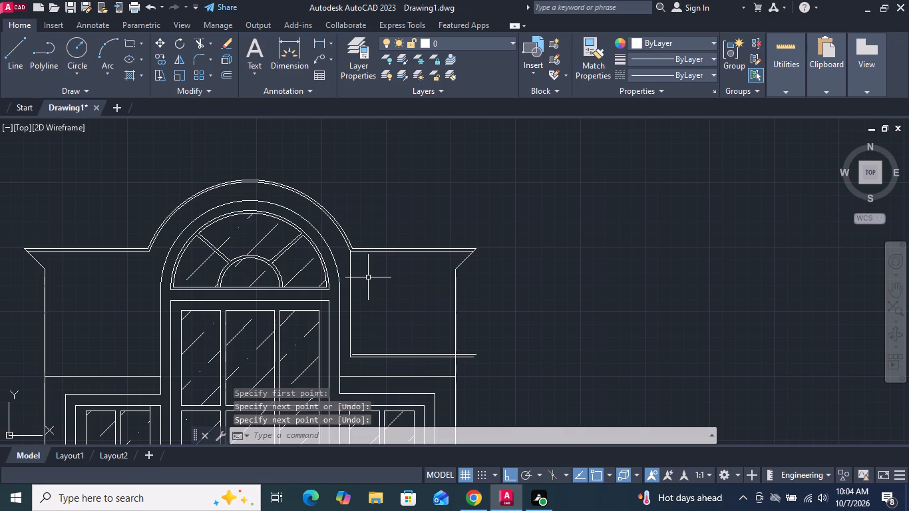
Erase the two original horizontal cornice lines right of the arch.
left_click(404, 255)
left_click(389, 220)
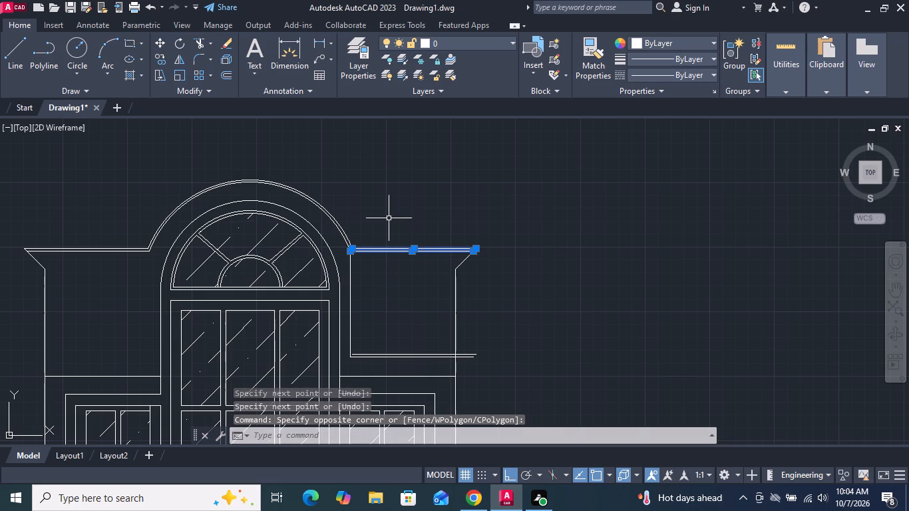
key("Delete")
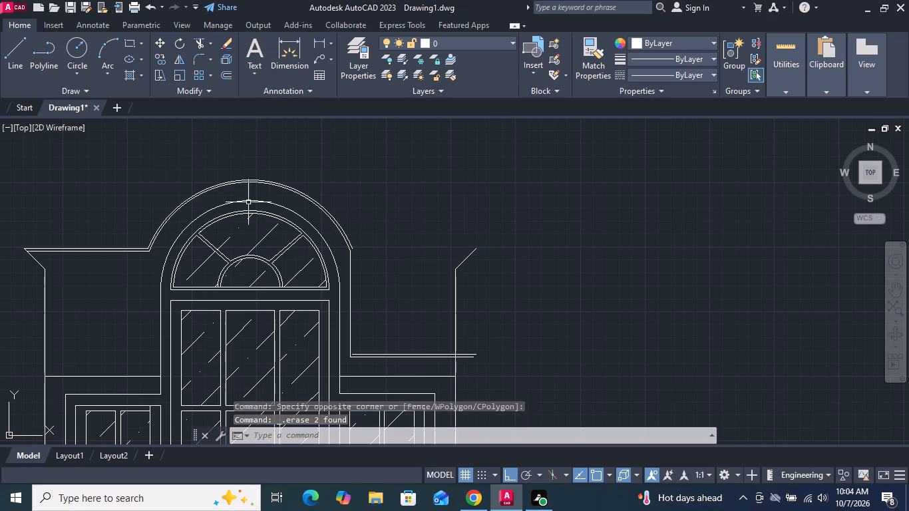
Draw a vertical line from the arch-side end of the lowered upper cornice line up to the arch's outer outline end.
left_click(23, 53)
scroll(336, 347, "up", 3)
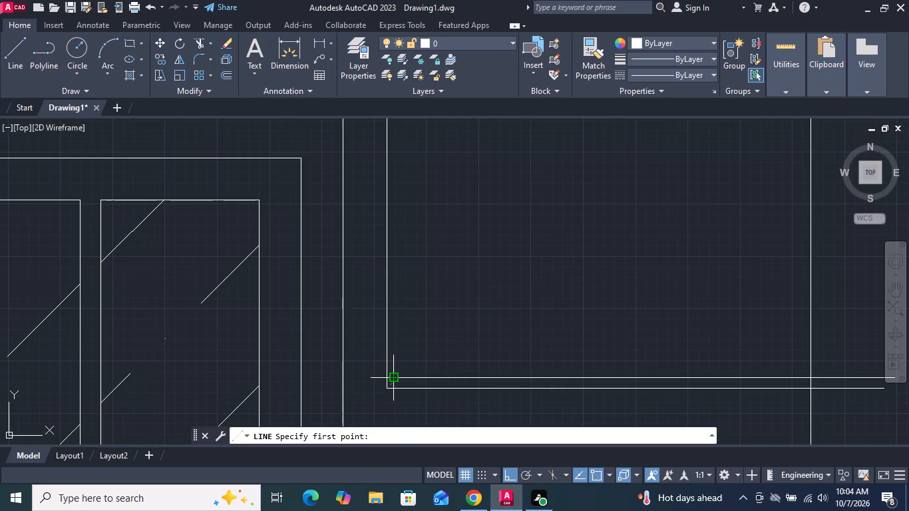
left_click(393, 379)
scroll(393, 379, "down", 2)
scroll(401, 199, "up", 3)
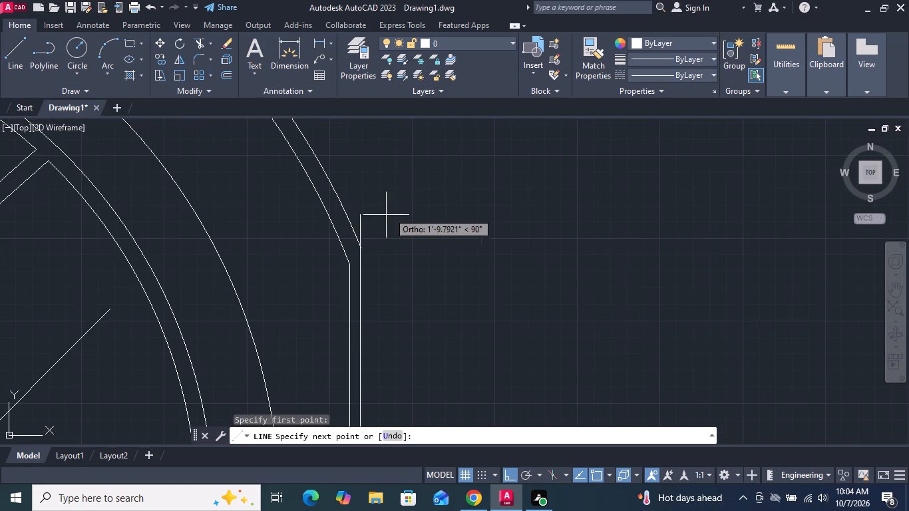
scroll(367, 251, "up", 3)
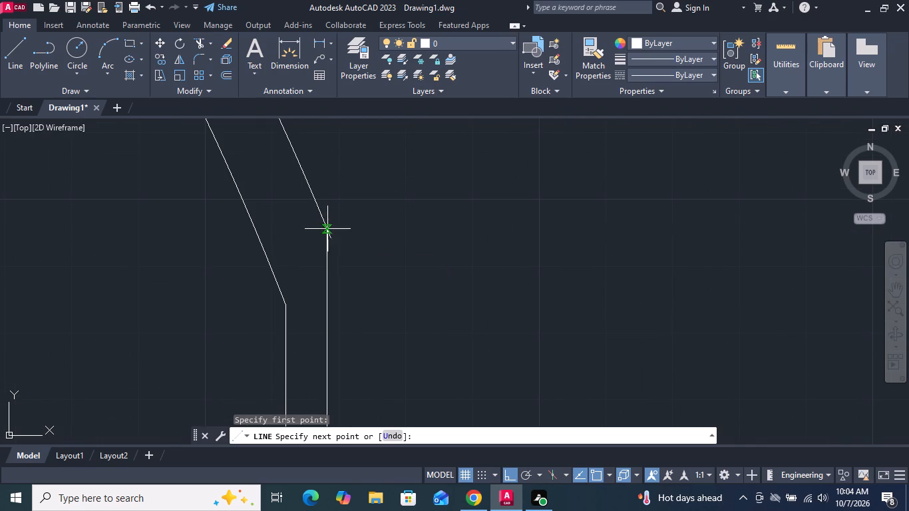
left_click(331, 237)
key("Return")
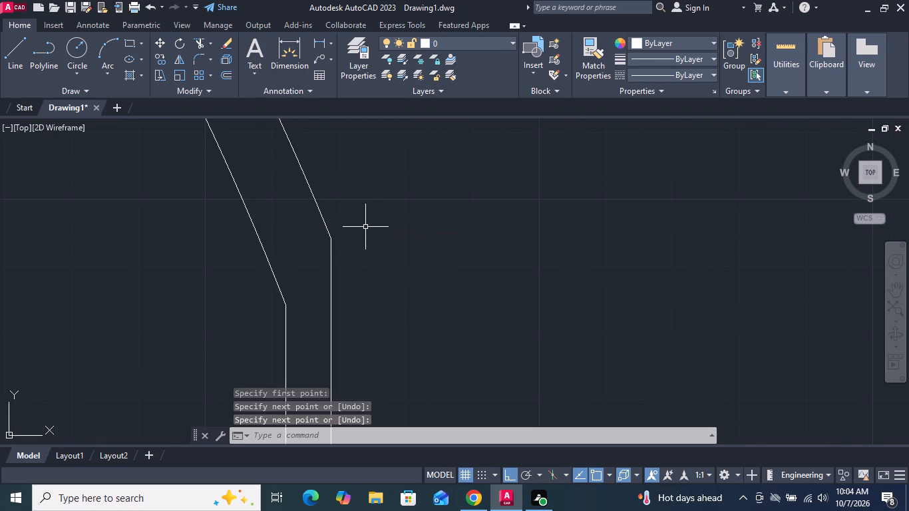
Trim away the old slanted cornice end and the right outer wall edge above the side light's top line.
scroll(365, 227, "down", 3)
scroll(385, 287, "down", 4)
middle_click_drag(395, 296, 335, 188)
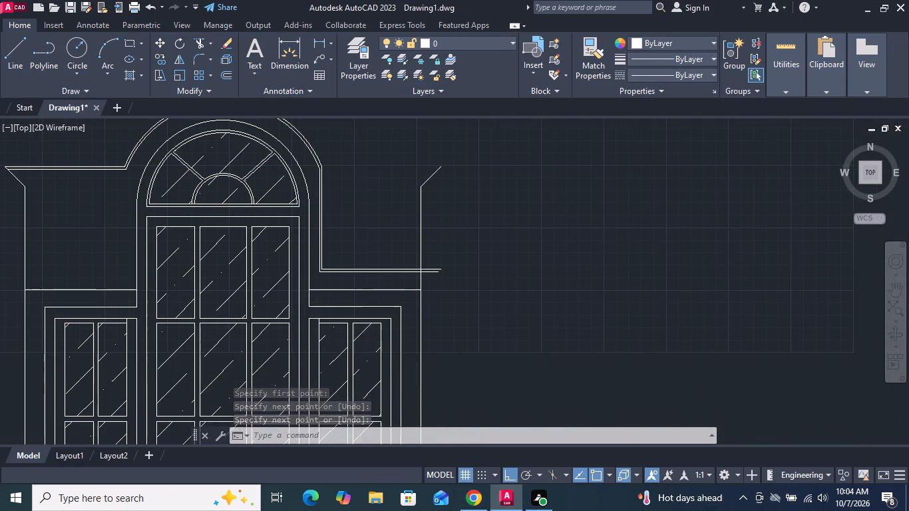
scroll(366, 229, "down", 1)
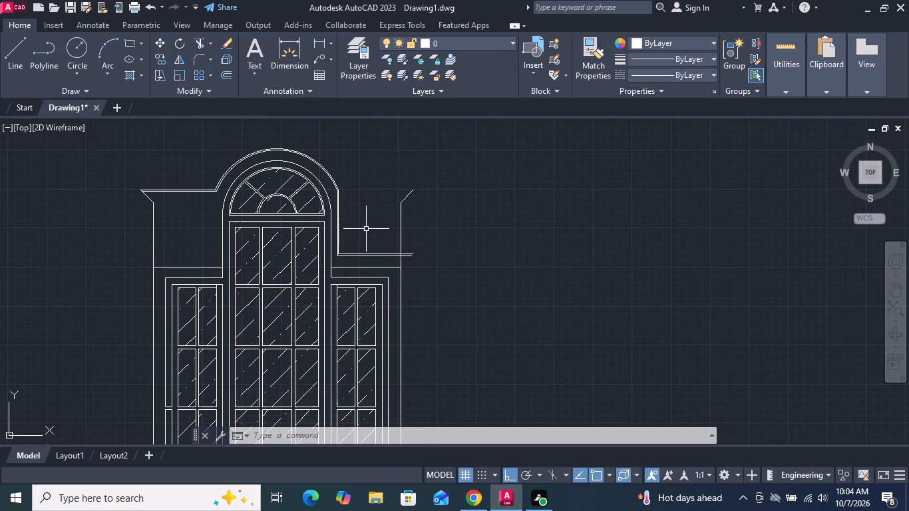
middle_click_drag(366, 229, 317, 227)
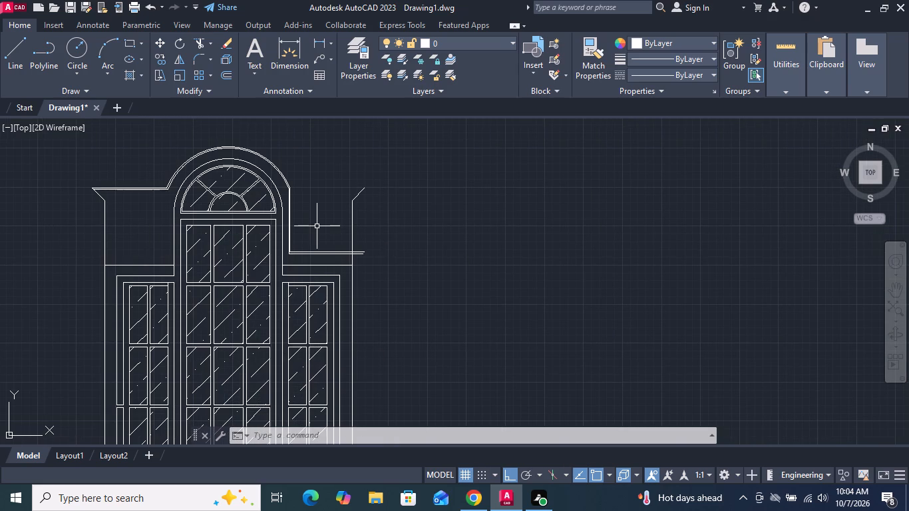
left_click(198, 41)
left_click_drag(382, 212, 371, 202)
left_click(354, 181)
left_click(362, 208)
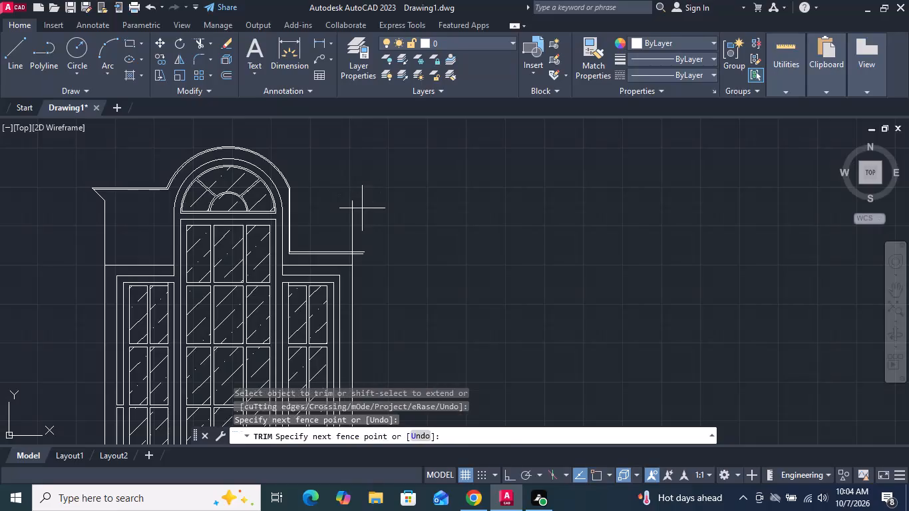
left_click(345, 206)
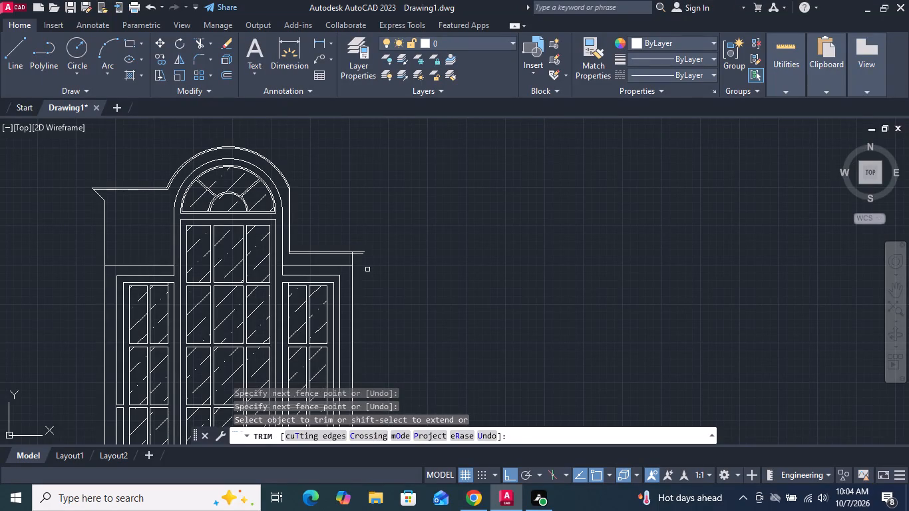
scroll(361, 263, "up", 2)
left_click_drag(352, 255, 319, 255)
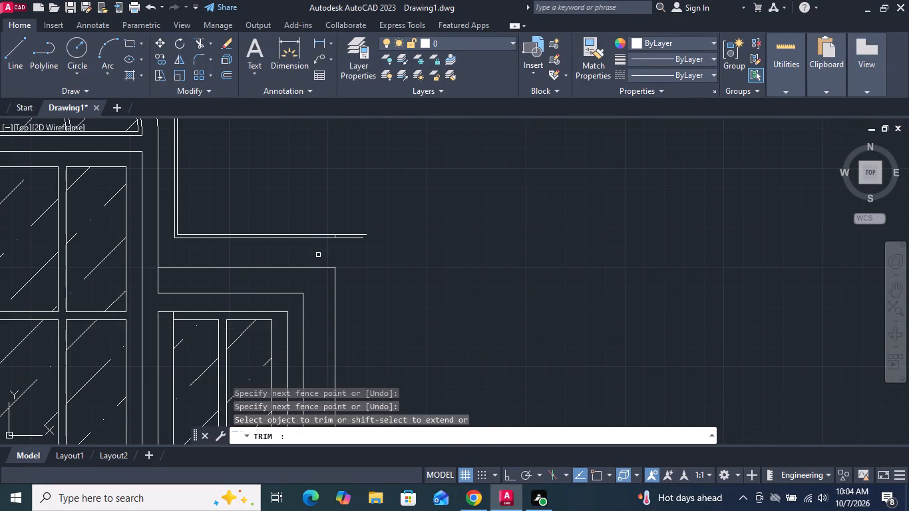
left_click(310, 252)
scroll(323, 245, "up", 3)
left_click(355, 240)
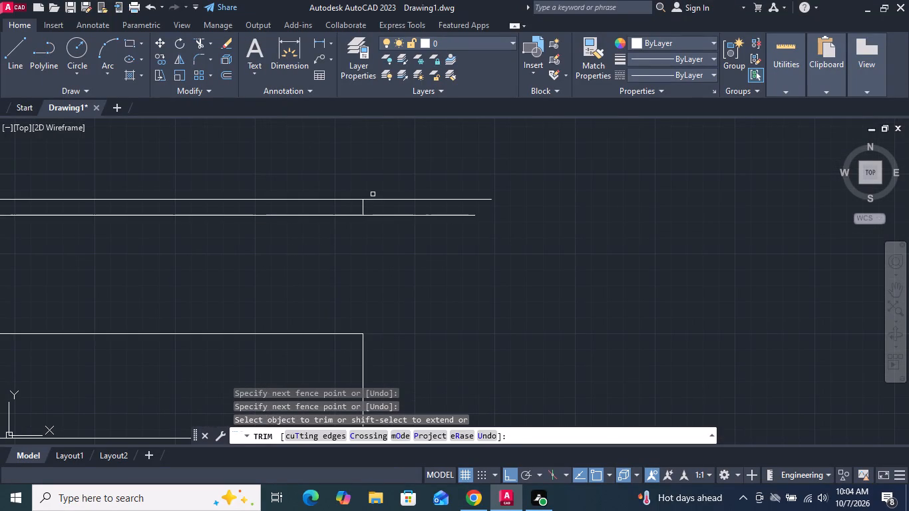
left_click_drag(361, 208, 353, 206)
left_click(368, 206)
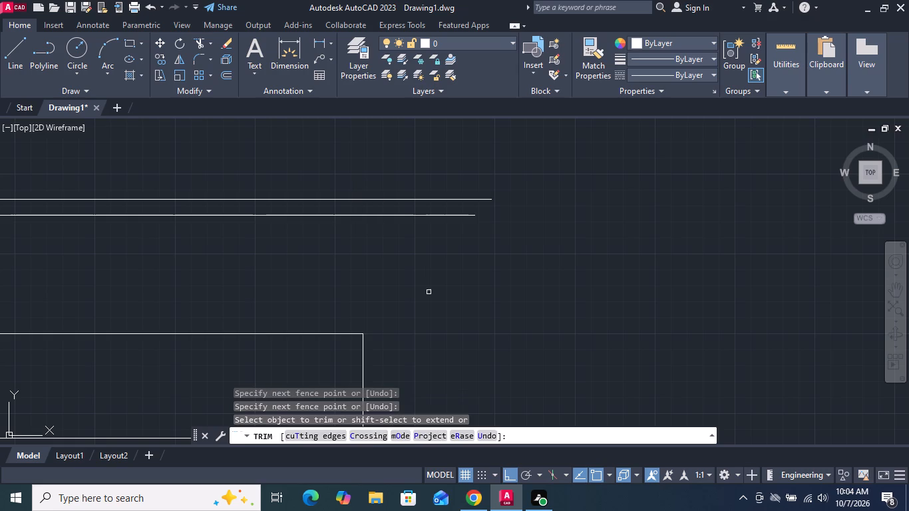
key("Return")
With Ortho off, draw a slanted line from the right wall's top corner to the outer end of the lowered upper cornice line.
key("l")
key("Return")
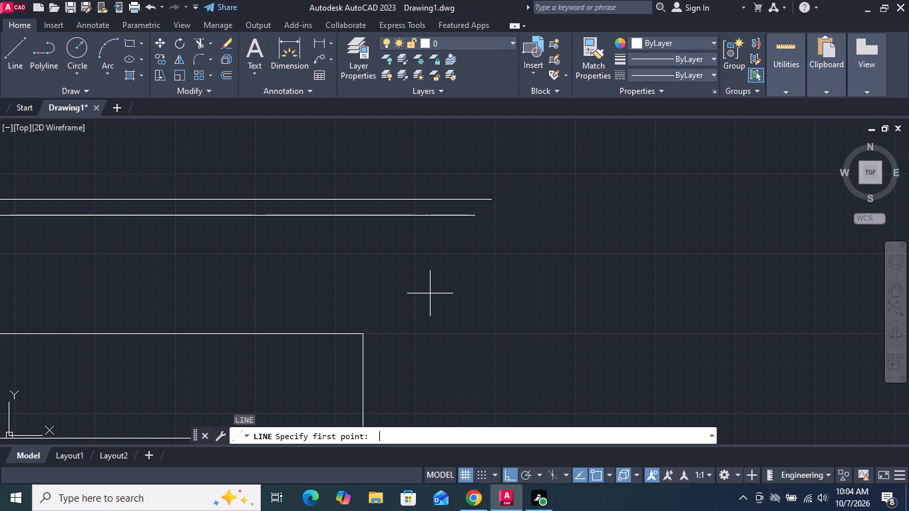
left_click(510, 471)
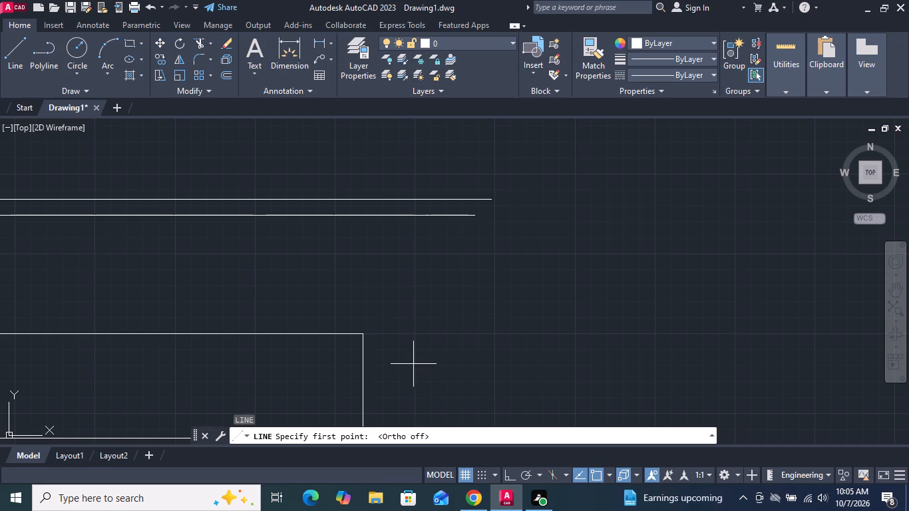
left_click(363, 331)
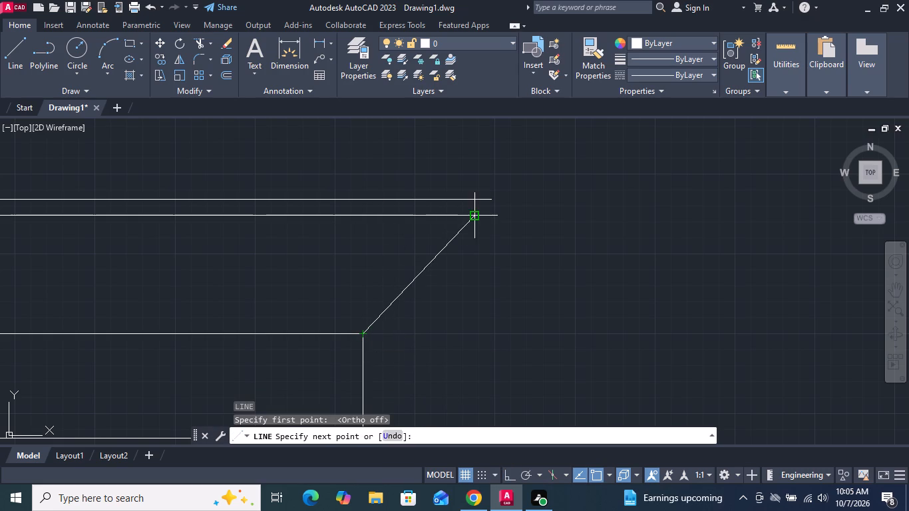
left_click(489, 196)
key("Return")
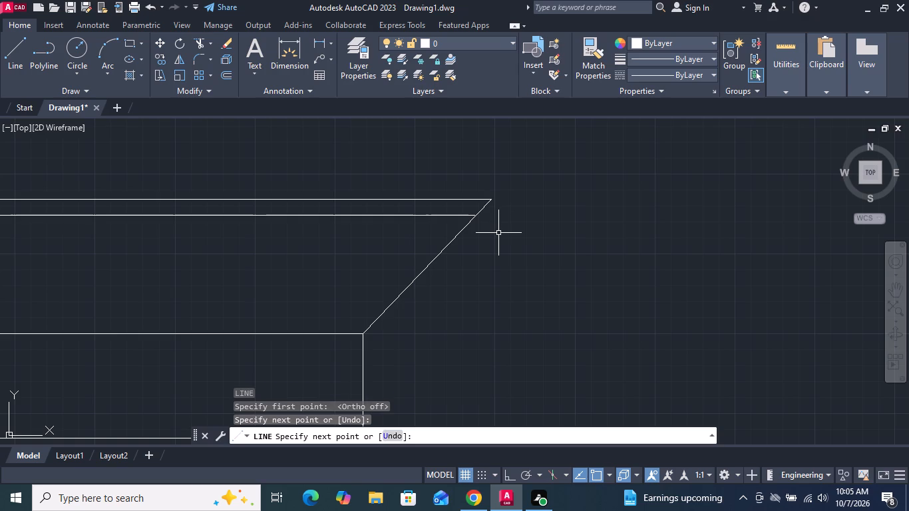
scroll(501, 238, "down", 5)
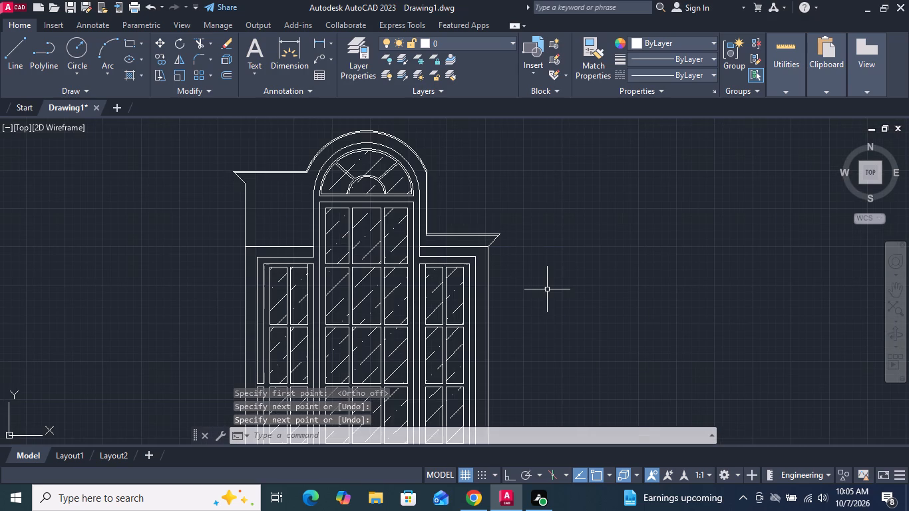
middle_click_drag(463, 222, 347, 242)
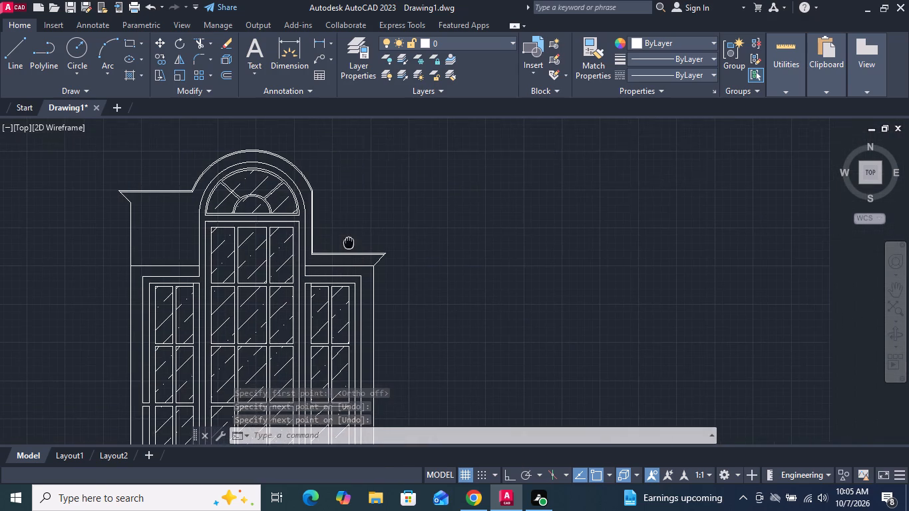
middle_click_drag(347, 242, 347, 242)
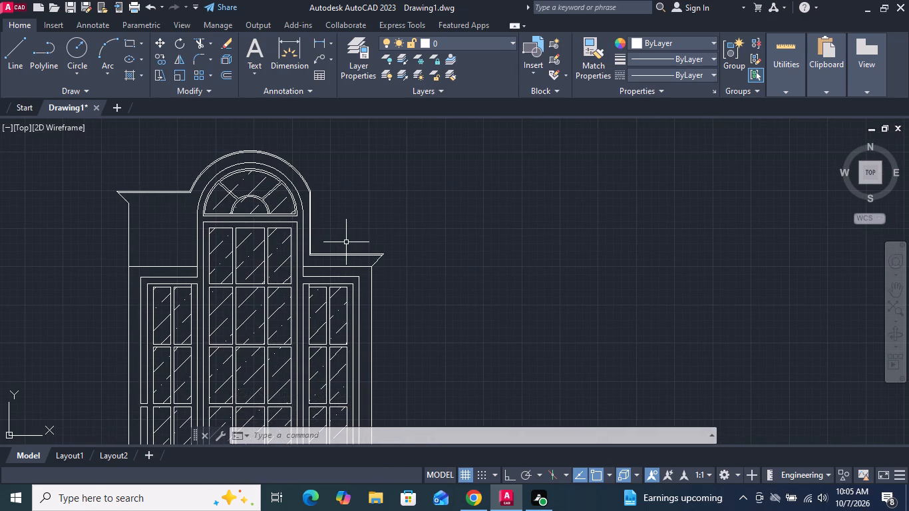
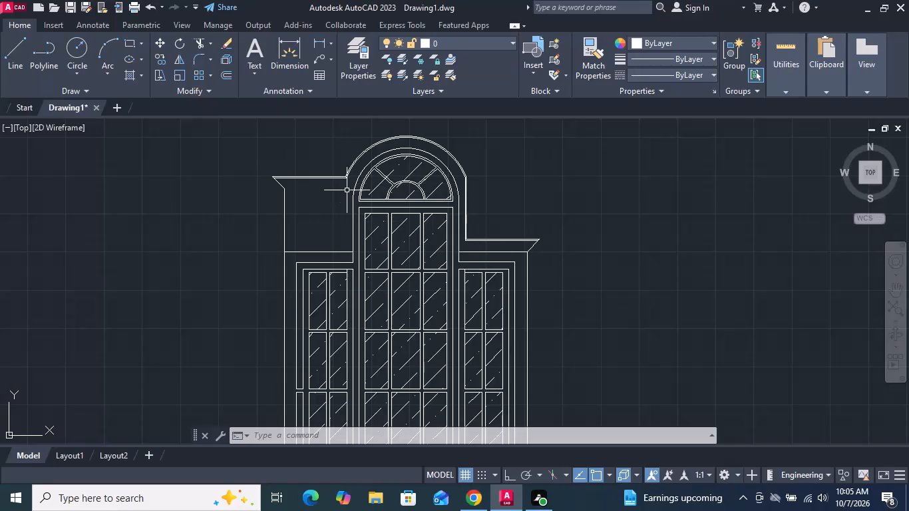
Erase the two original horizontal cornice lines left of the arch.
scroll(347, 189, "up", 1)
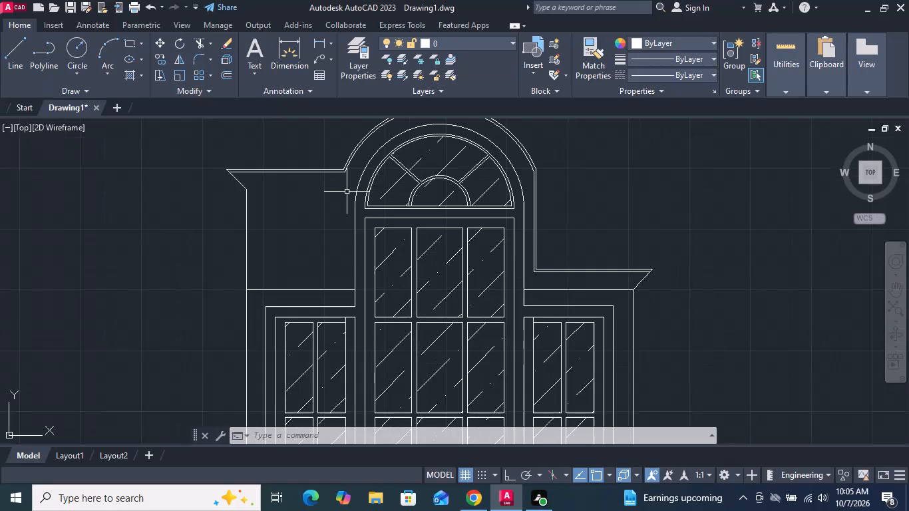
scroll(317, 216, "down", 1)
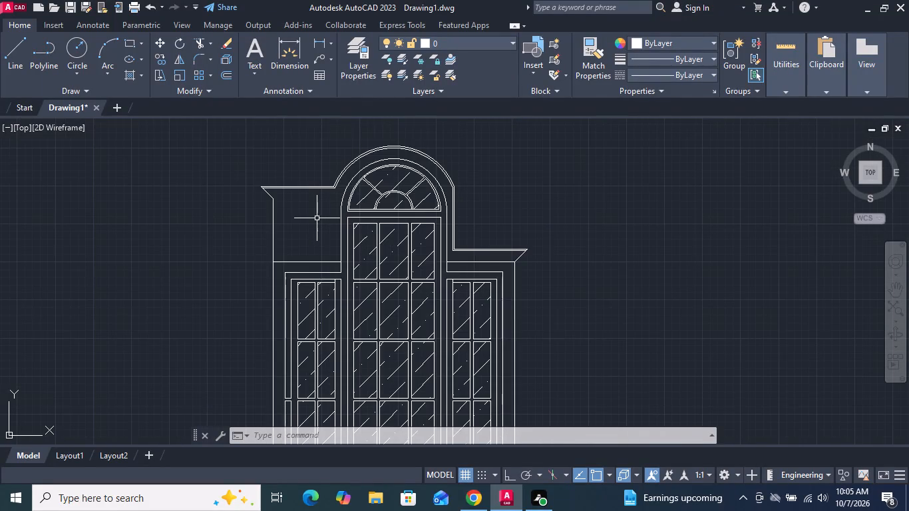
left_click(317, 217)
left_click(293, 180)
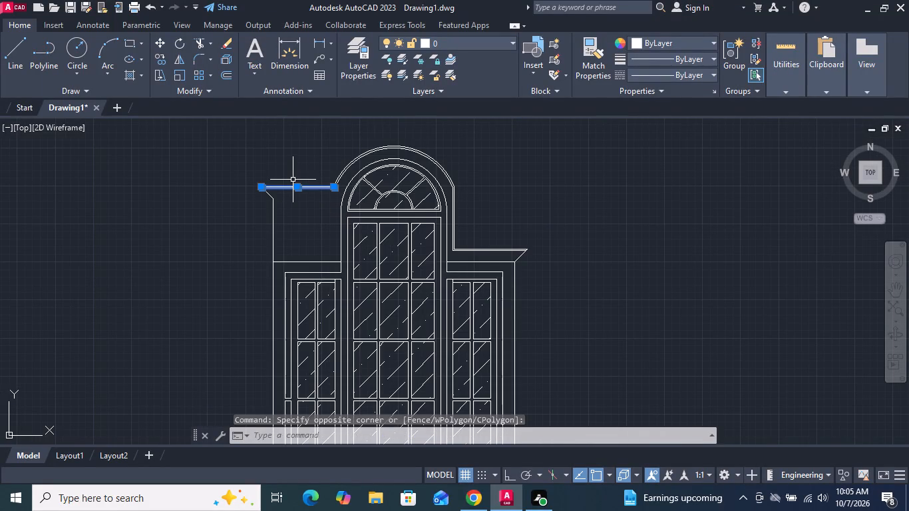
key("Delete")
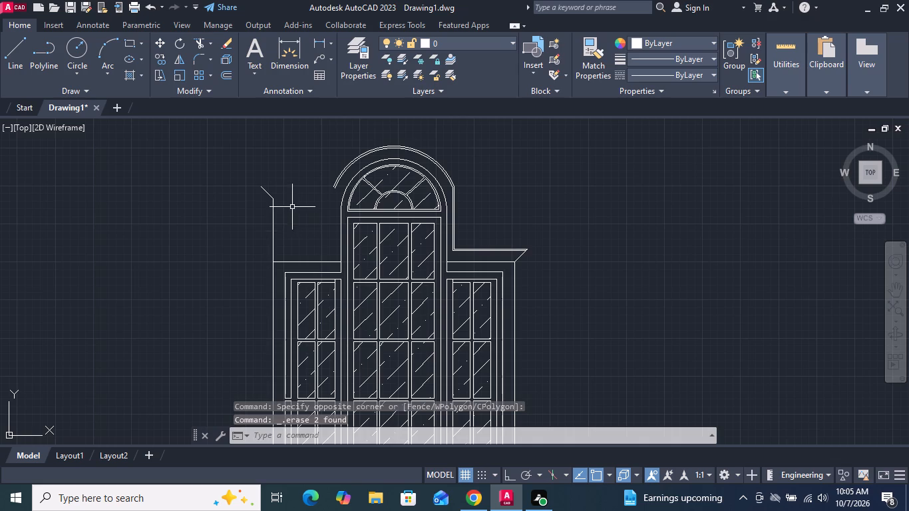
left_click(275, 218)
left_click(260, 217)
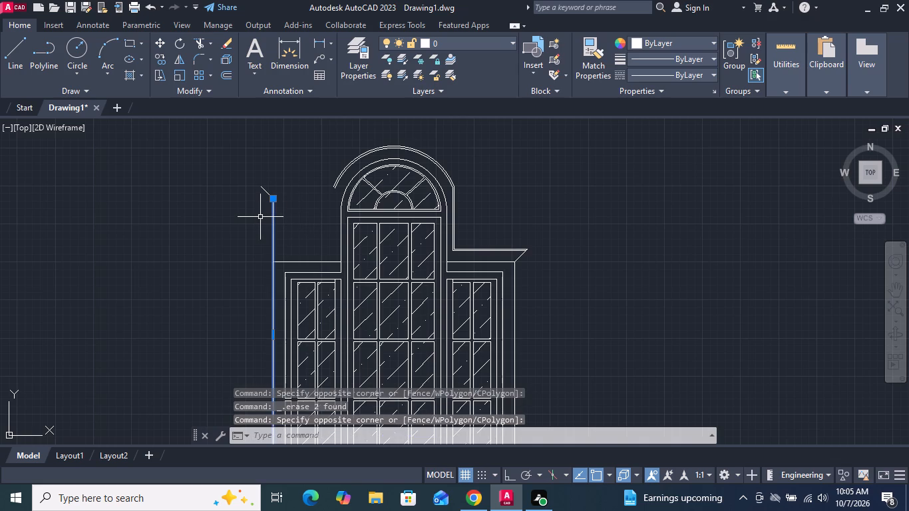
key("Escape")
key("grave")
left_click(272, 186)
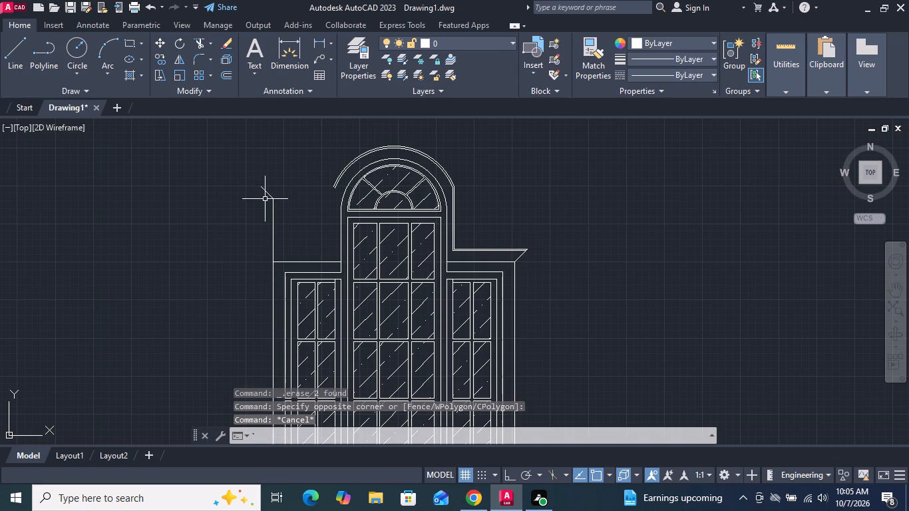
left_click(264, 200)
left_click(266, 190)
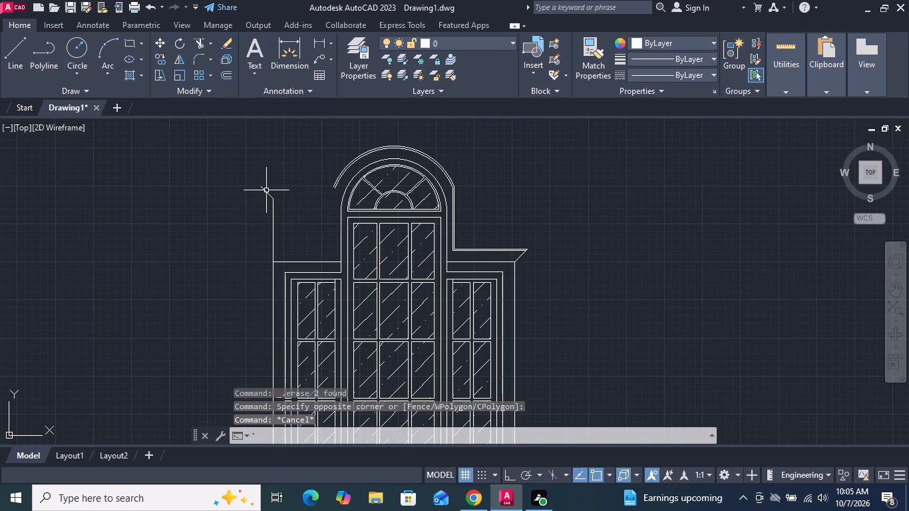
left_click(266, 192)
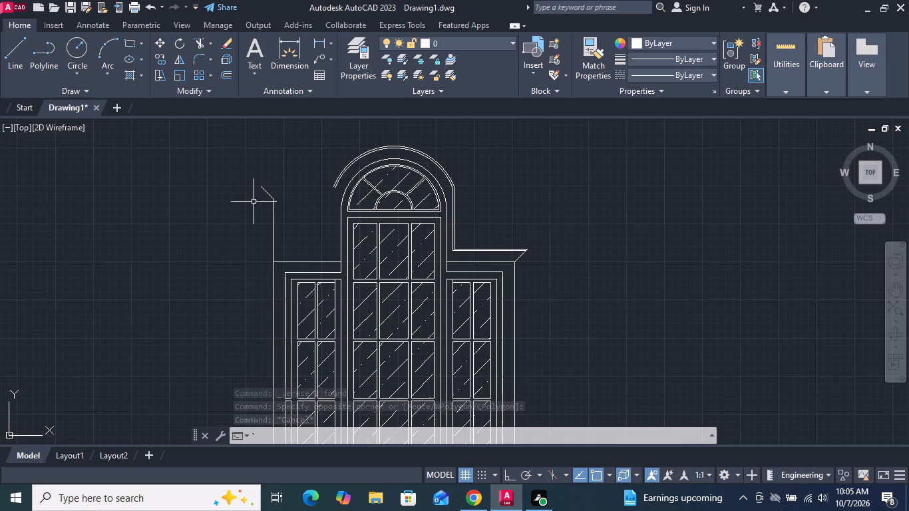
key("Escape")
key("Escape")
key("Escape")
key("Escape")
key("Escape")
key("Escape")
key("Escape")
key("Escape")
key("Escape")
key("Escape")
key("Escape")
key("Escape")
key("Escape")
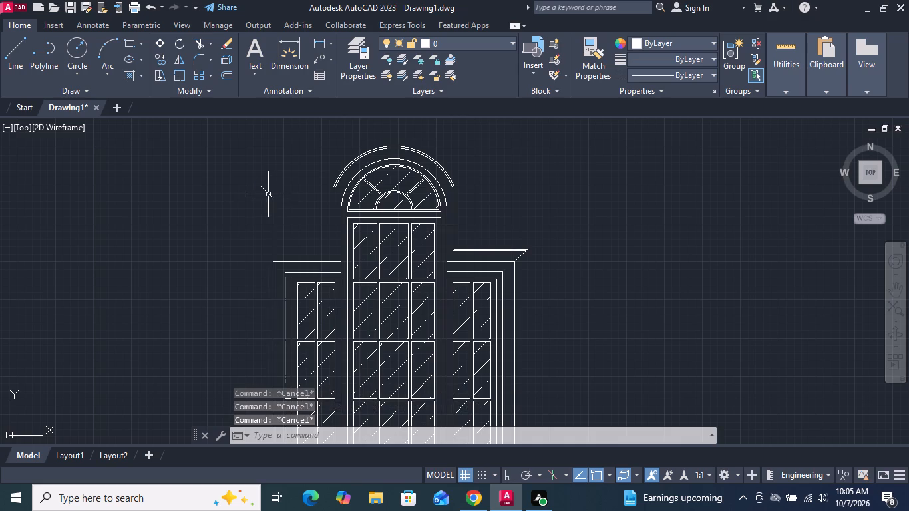
Erase the old slanted cornice end above the left outer wall edge.
left_click(268, 194)
key("Delete")
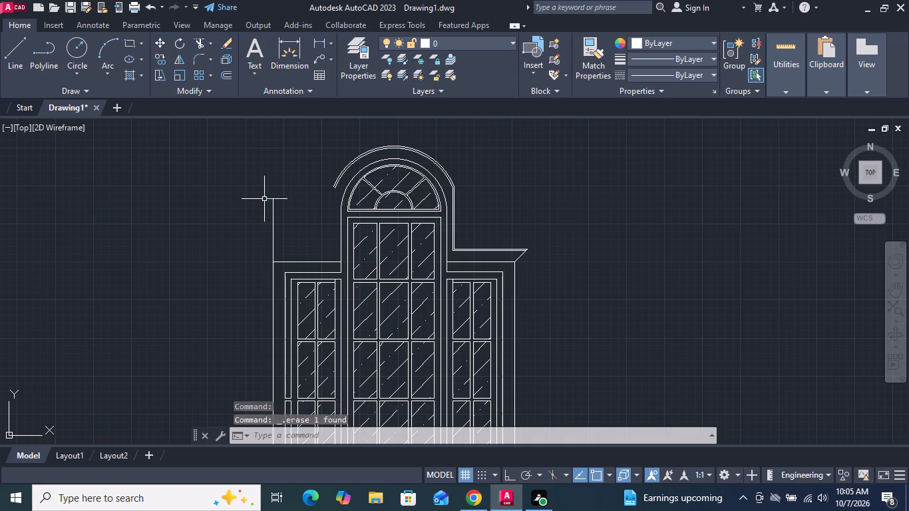
Trim away the left outer wall edge above the side light's top line.
left_click(202, 45)
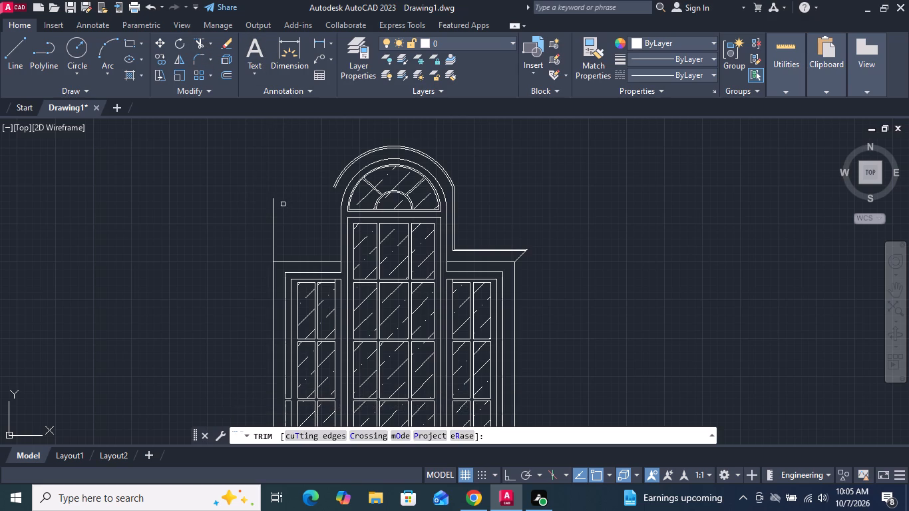
left_click(293, 221)
left_click(240, 226)
key("Return")
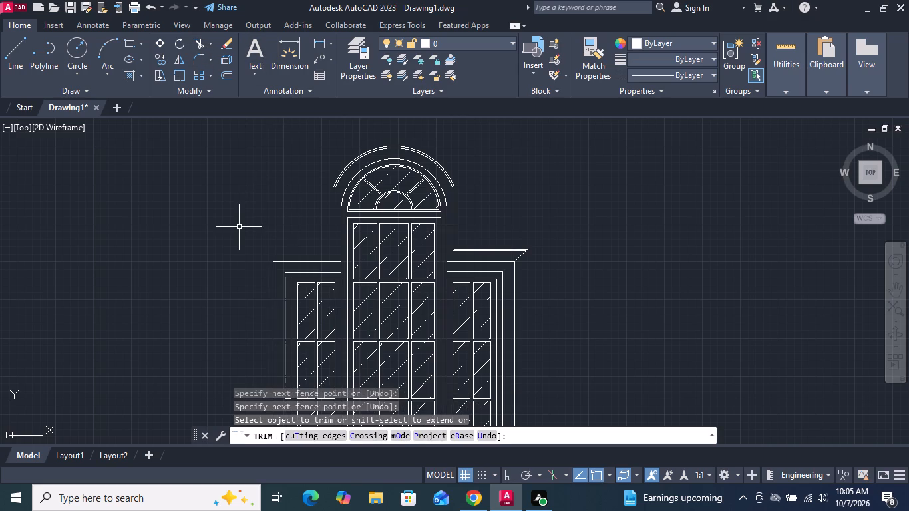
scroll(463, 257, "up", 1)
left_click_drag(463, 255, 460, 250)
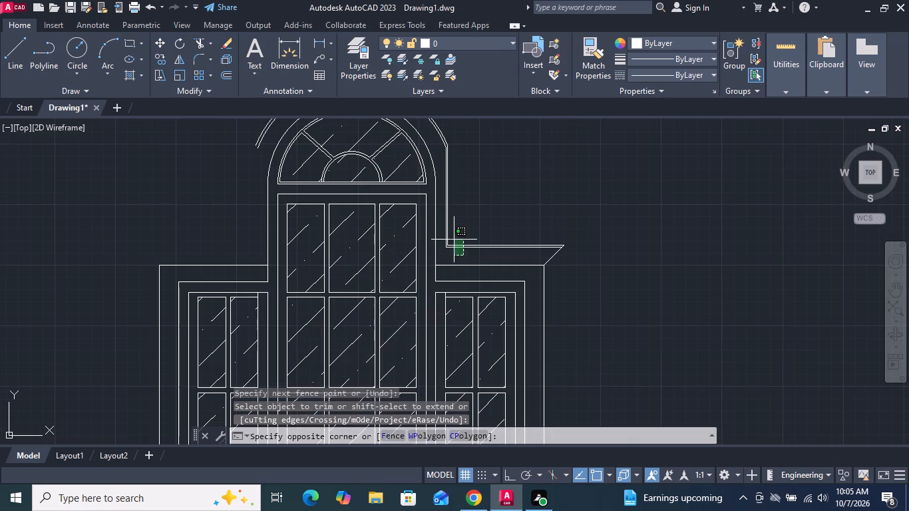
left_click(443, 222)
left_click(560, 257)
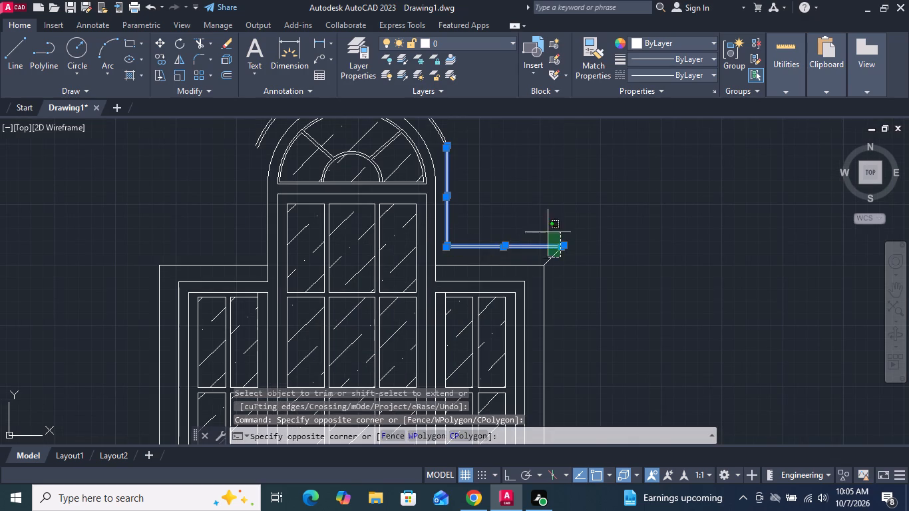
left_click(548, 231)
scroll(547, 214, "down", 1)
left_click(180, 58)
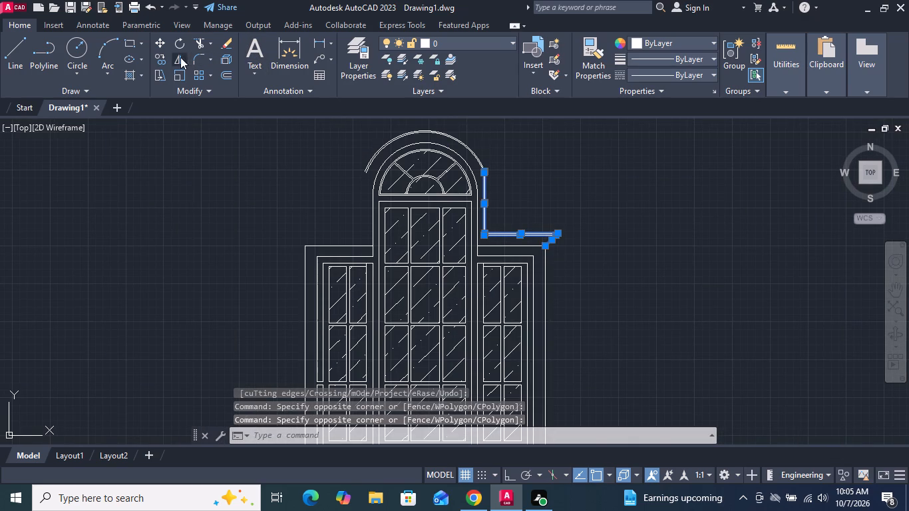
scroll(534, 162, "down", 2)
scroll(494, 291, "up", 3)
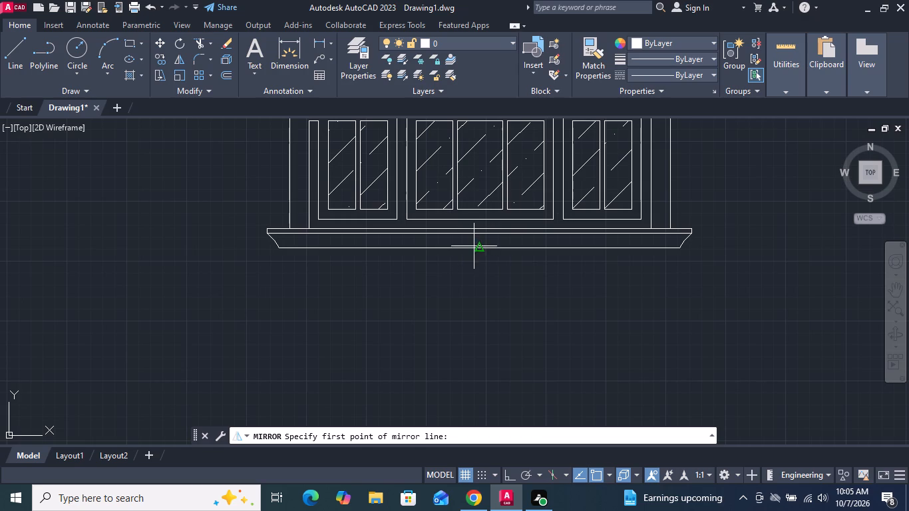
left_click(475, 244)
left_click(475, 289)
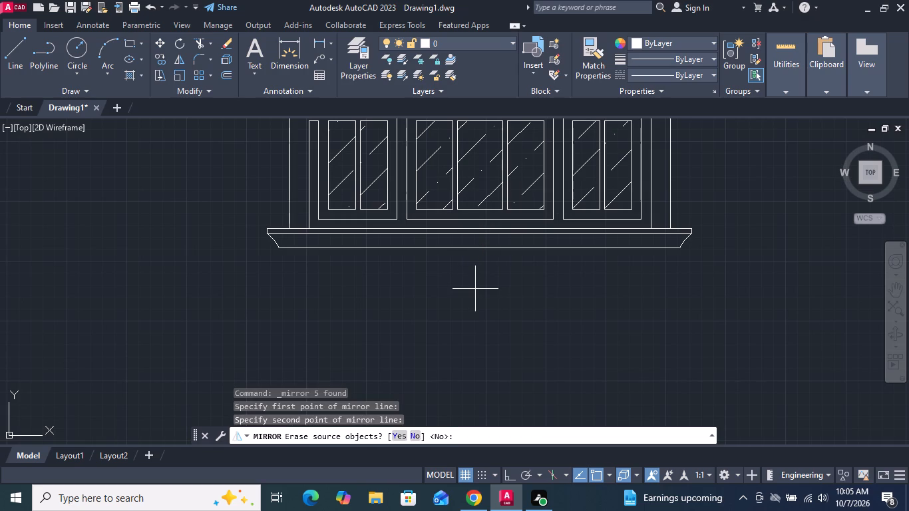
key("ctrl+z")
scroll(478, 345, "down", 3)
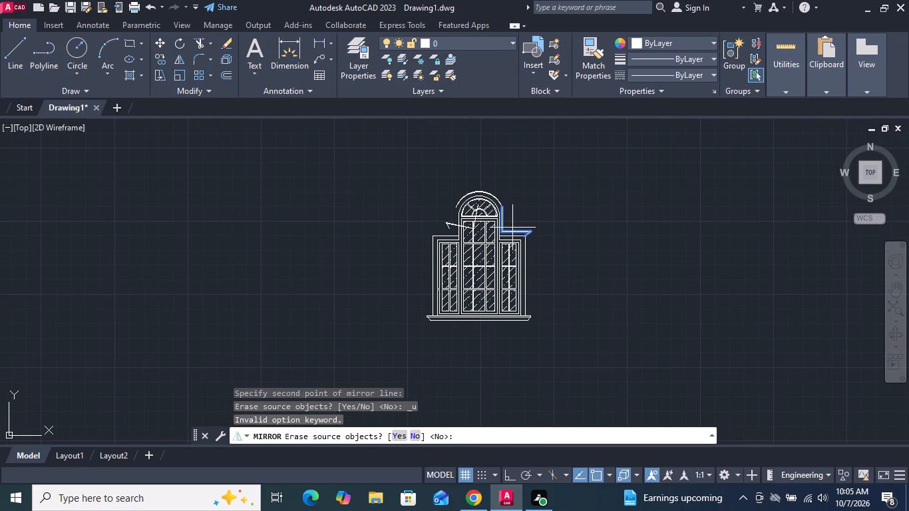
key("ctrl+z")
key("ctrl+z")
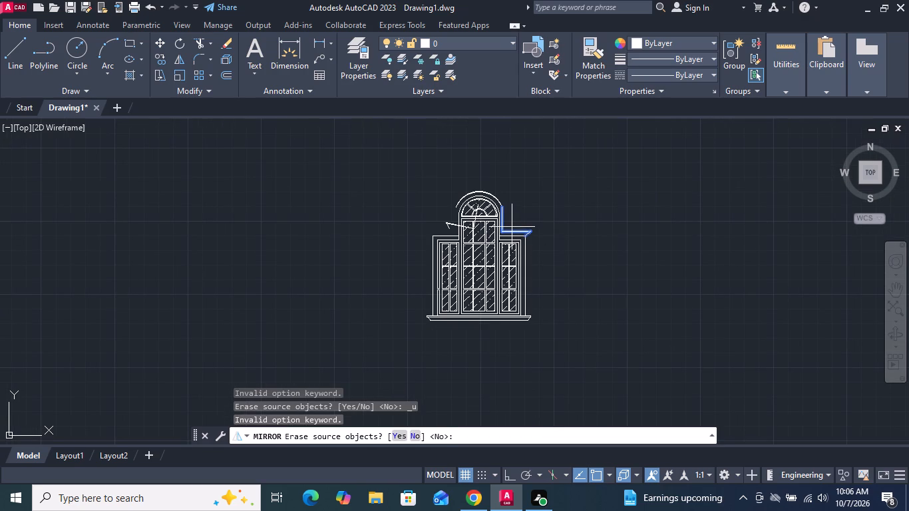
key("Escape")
With Ortho on, mirror the right cornice lines, slanted end and arch-side verticals about the vertical axis through the sill's bottom midpoint, keeping the originals.
scroll(512, 229, "up", 3)
left_click(516, 242)
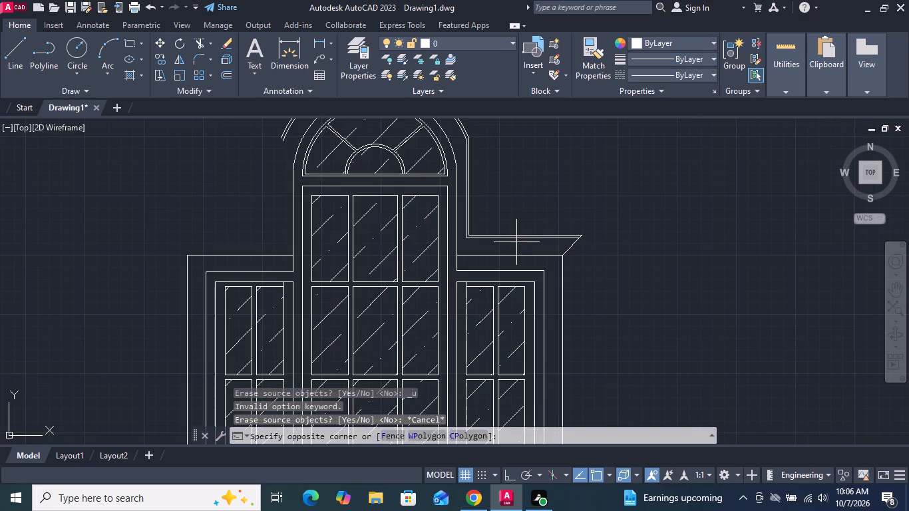
left_click(504, 221)
left_click(494, 202)
left_click(464, 180)
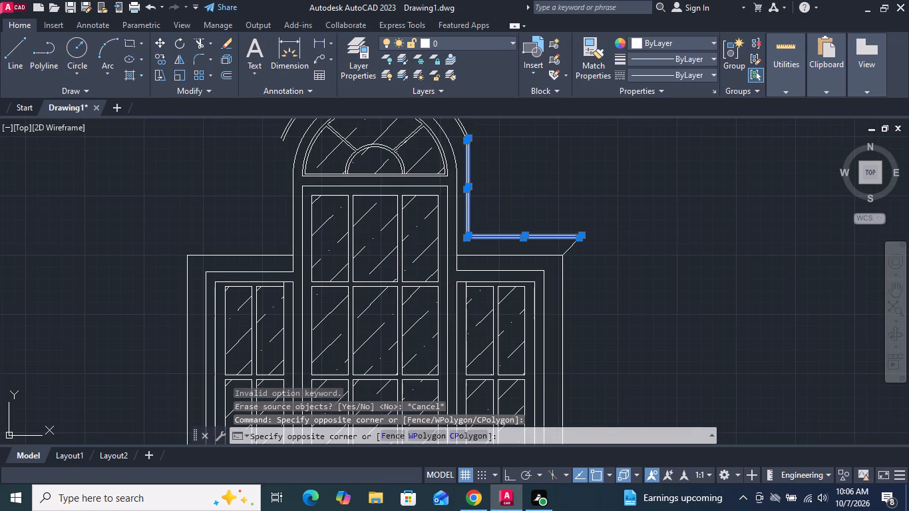
left_click_drag(606, 256, 601, 250)
left_click(560, 210)
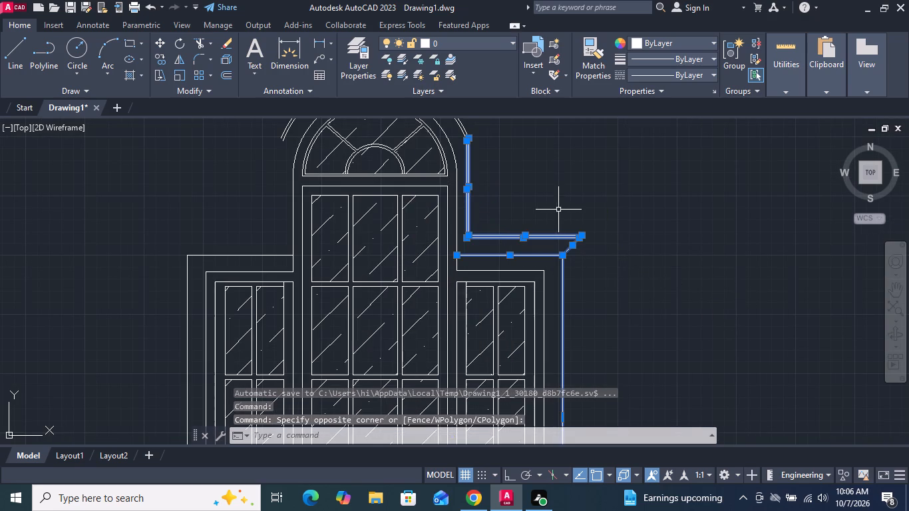
left_click(585, 283, "shift")
left_click(556, 292, "shift")
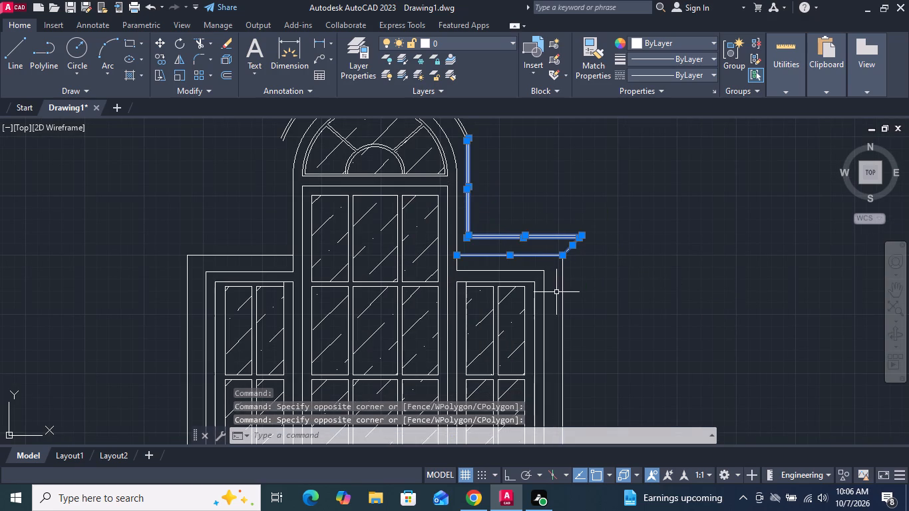
left_click(539, 261, "shift")
left_click(532, 251, "shift")
scroll(531, 254, "down", 2)
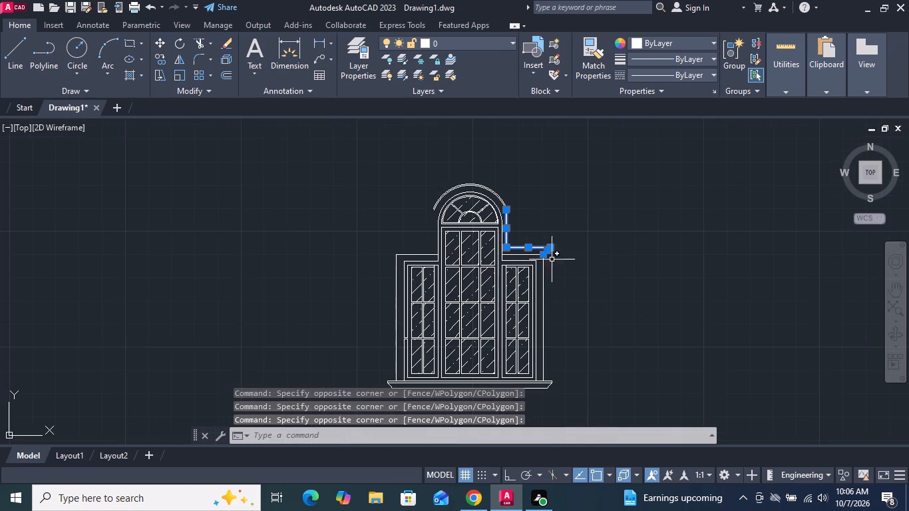
left_click(181, 59)
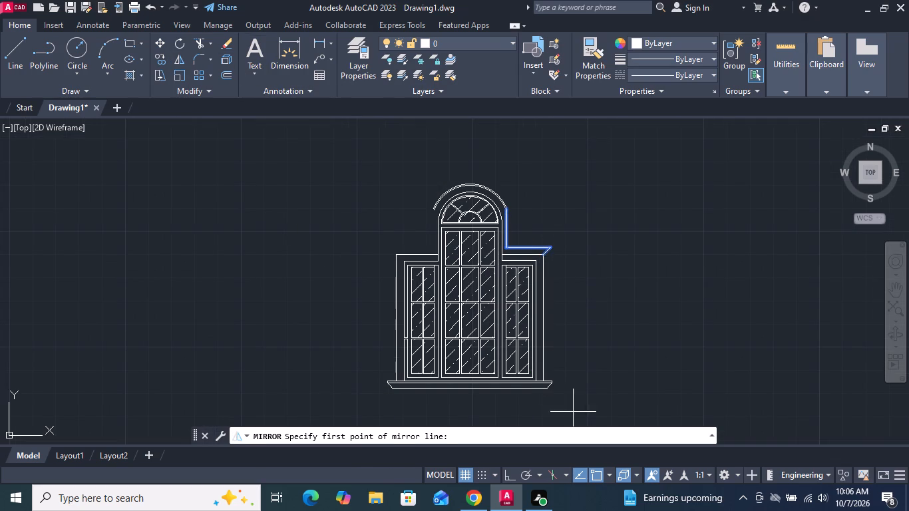
left_click(508, 477)
scroll(482, 414, "up", 3)
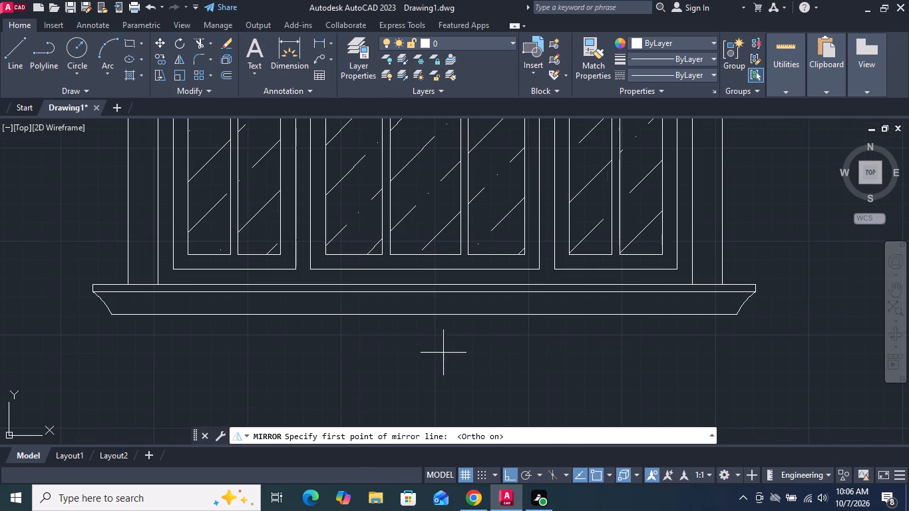
left_click(426, 315)
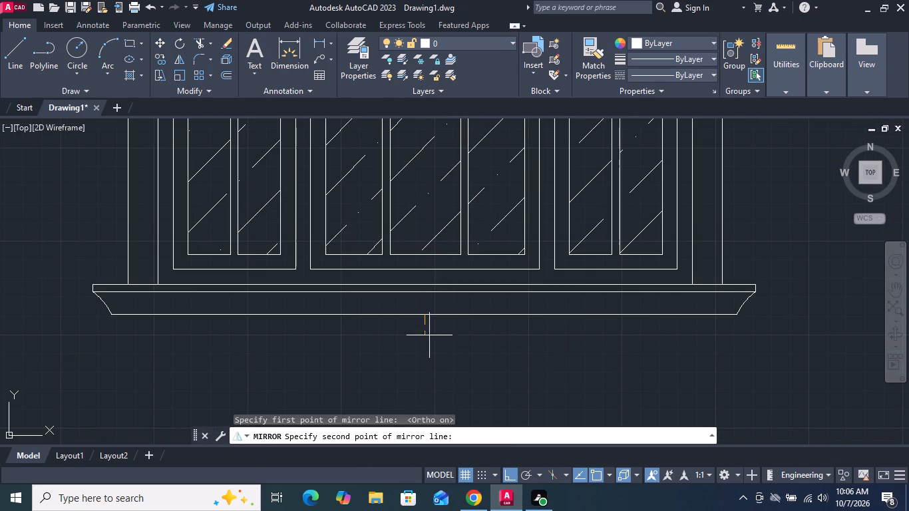
left_click(431, 350)
key("Return")
Fillet the inner arch line into its vertical on the right side of the lower window with a 1" radius.
scroll(431, 350, "down", 4)
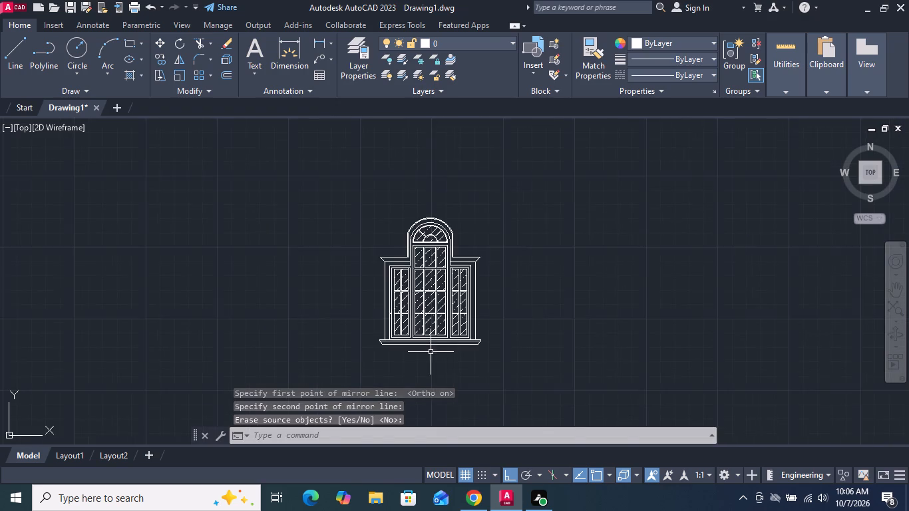
scroll(403, 266, "up", 3)
middle_click_drag(381, 224, 379, 235)
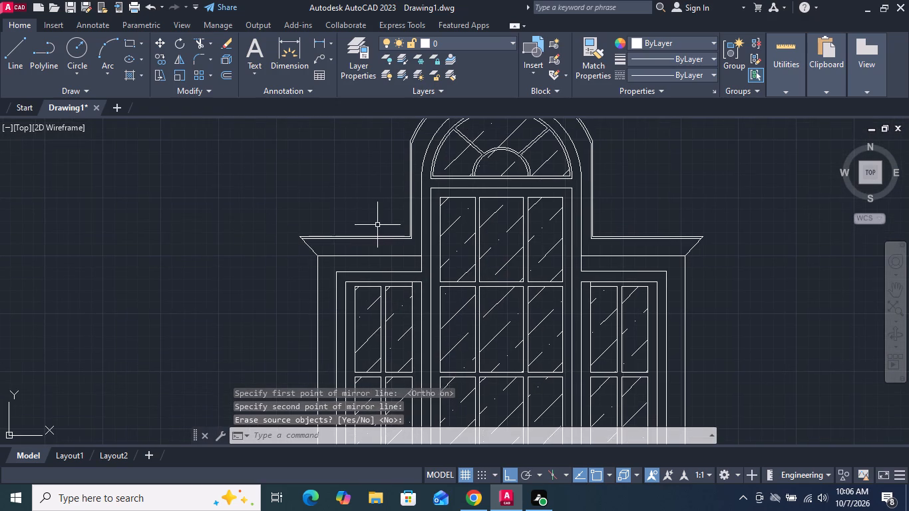
scroll(372, 213, "down", 2)
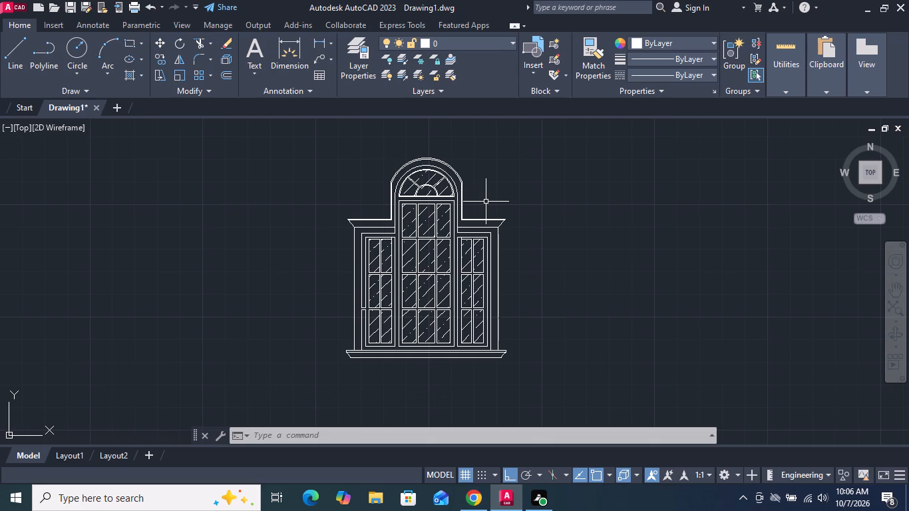
scroll(274, 229, "down", 1)
scroll(387, 184, "up", 2)
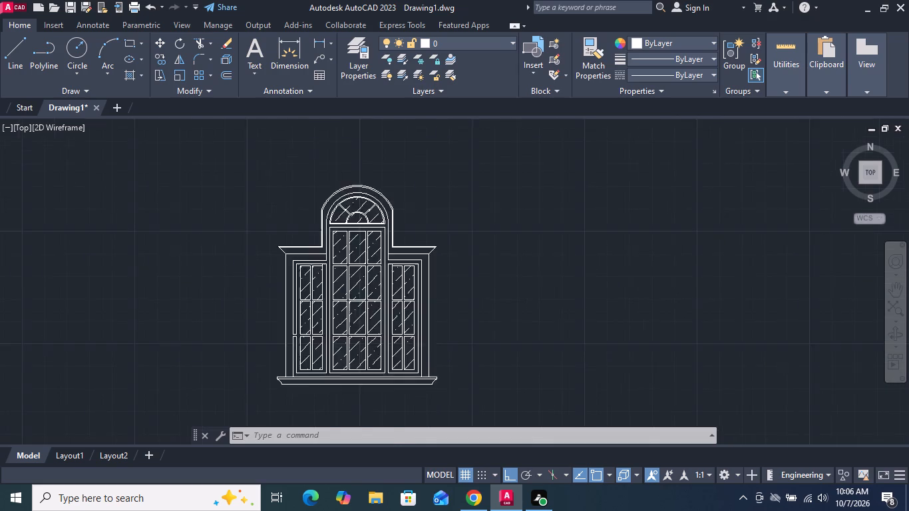
scroll(406, 242, "up", 3)
scroll(359, 182, "up", 2)
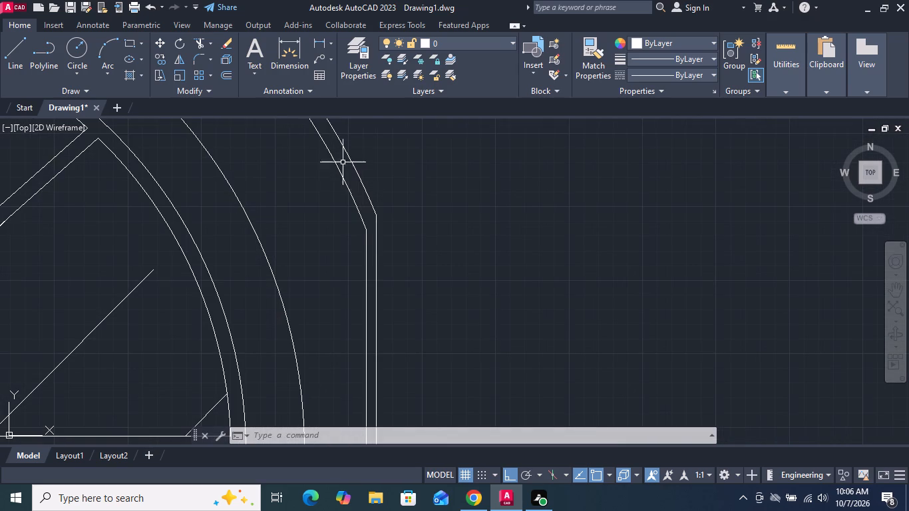
left_click(196, 58)
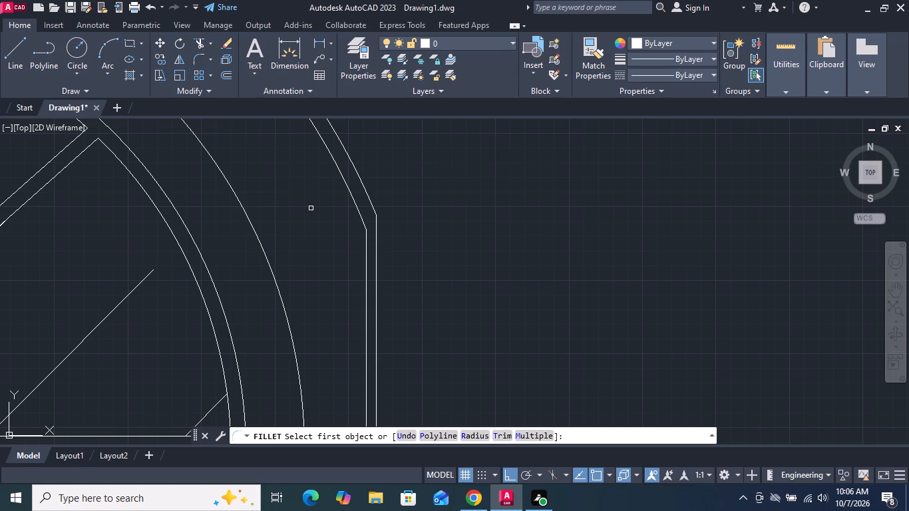
left_click(357, 212)
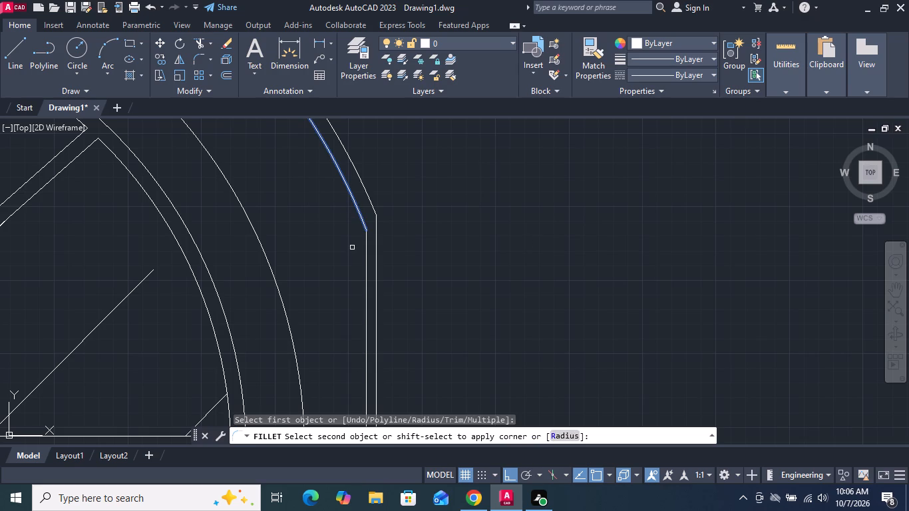
left_click(564, 437)
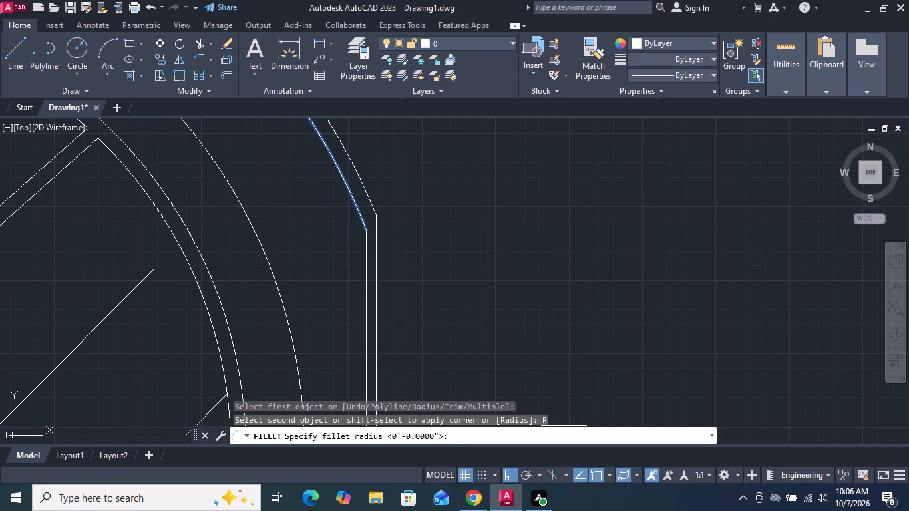
key("1")
key("shift+quotedbl")
key("Return")
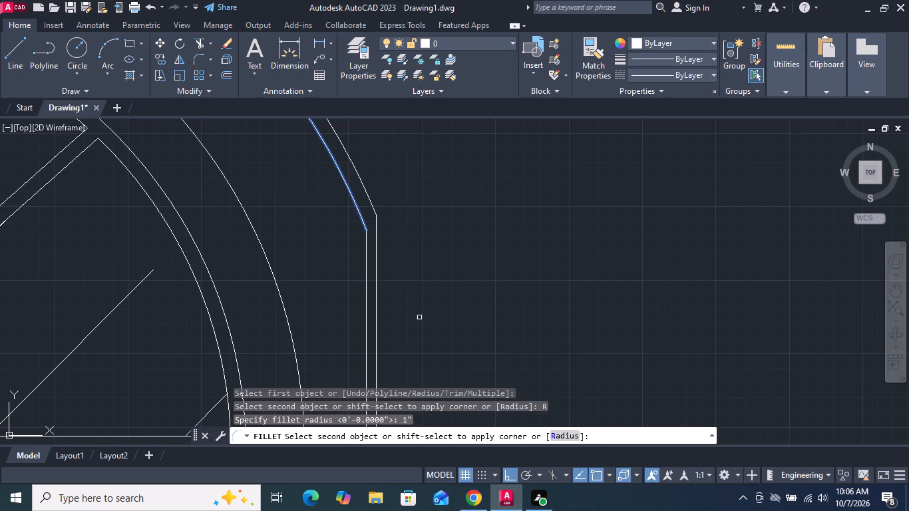
left_click(366, 242)
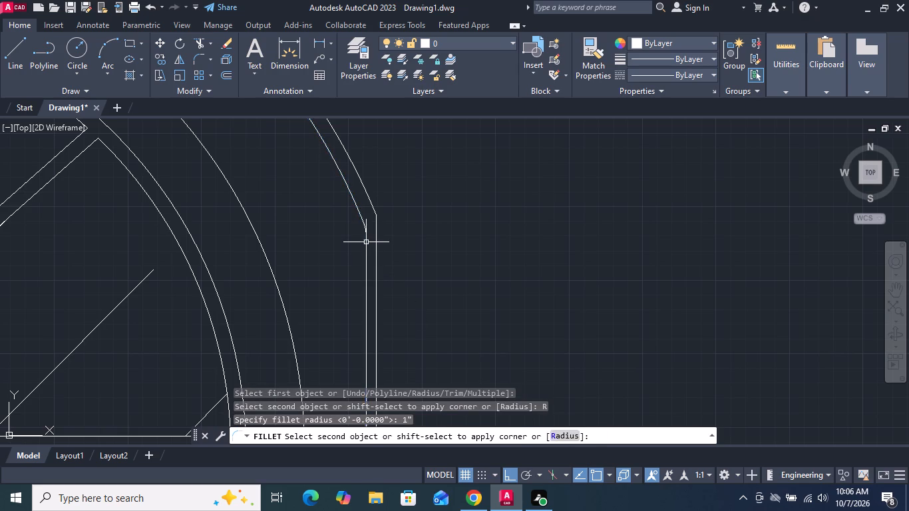
scroll(365, 235, "up", 2)
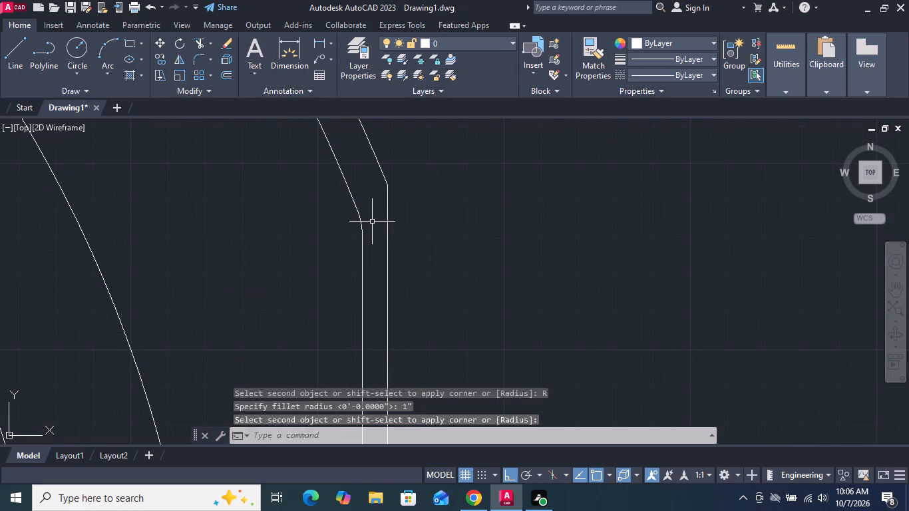
Fillet the outer arch line into its vertical on the same right side using the 1" radius.
key("space")
left_click(381, 174)
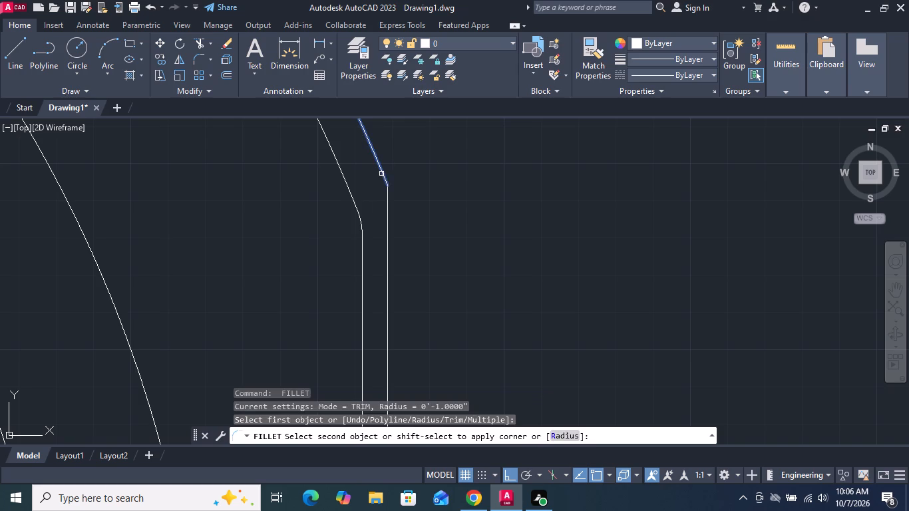
left_click(386, 195)
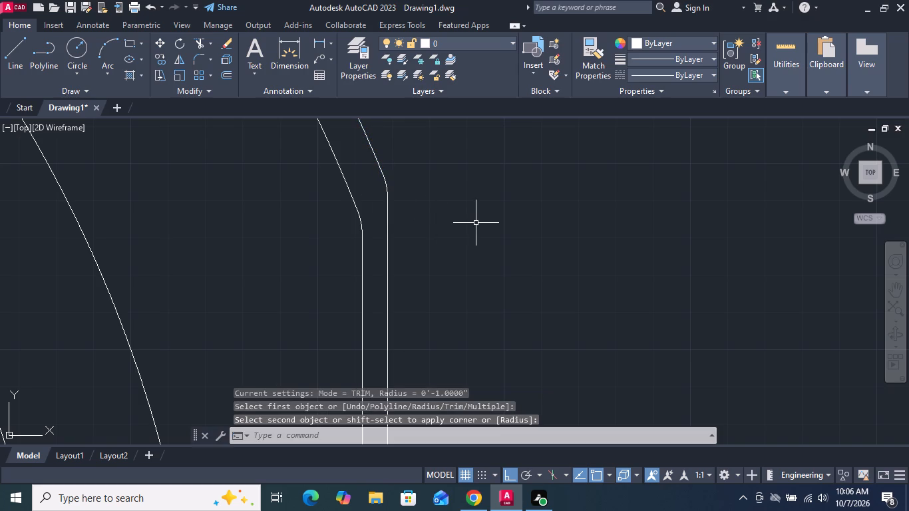
key("space")
left_click(385, 176)
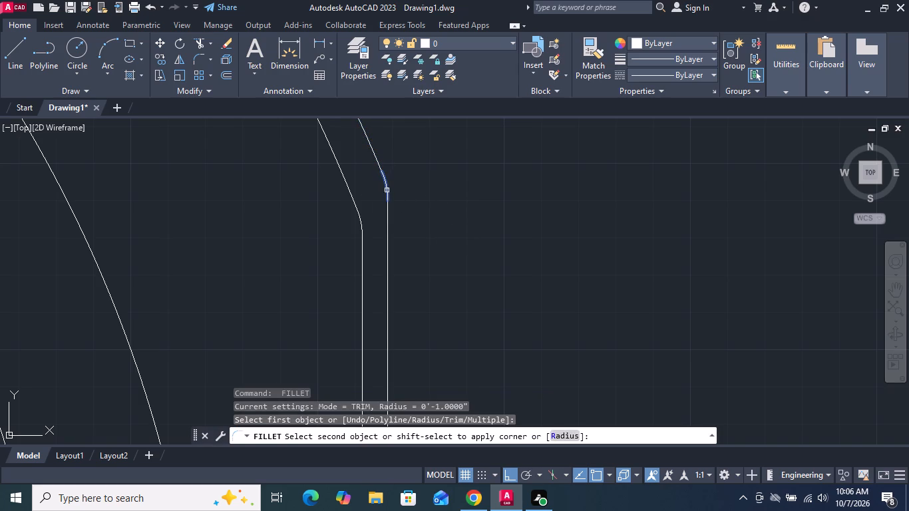
key("Escape")
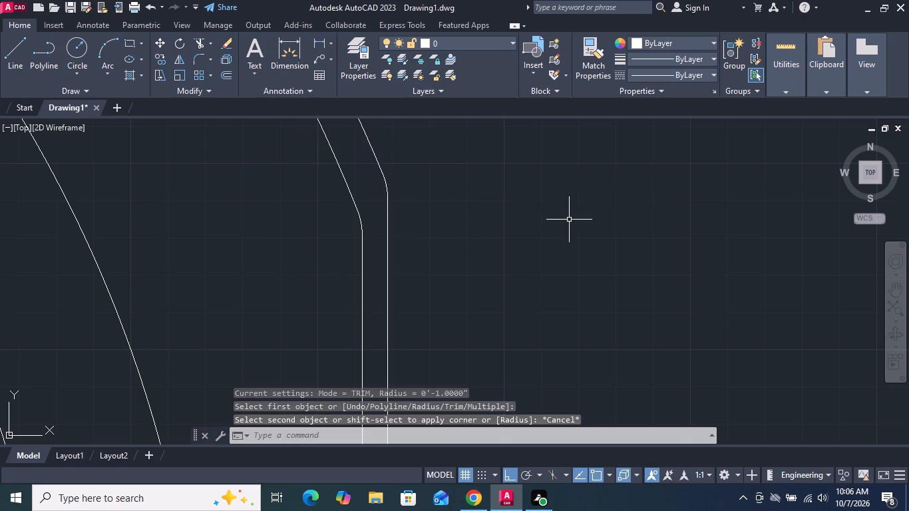
Fillet the inner and outer arch lines into their verticals on the arch's left side with the 1" radius.
scroll(575, 226, "down", 5)
scroll(309, 252, "up", 2)
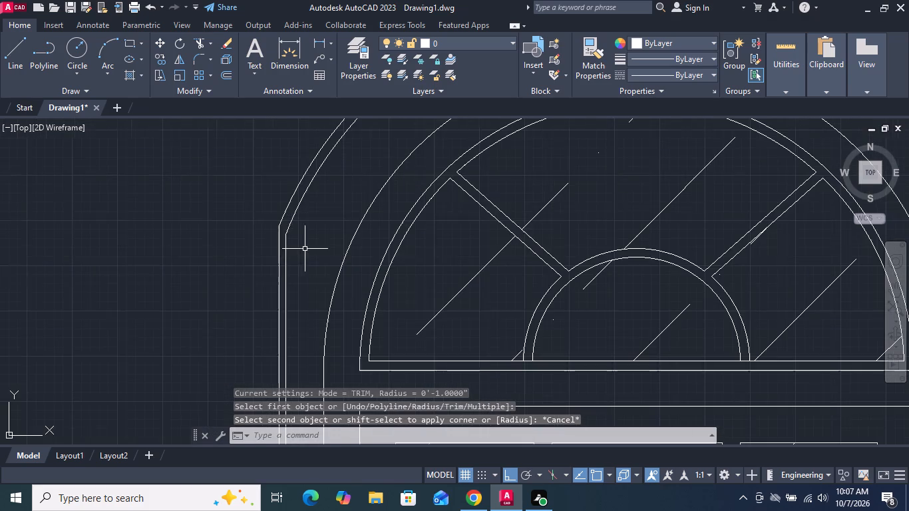
scroll(283, 240, "up", 3)
key("space")
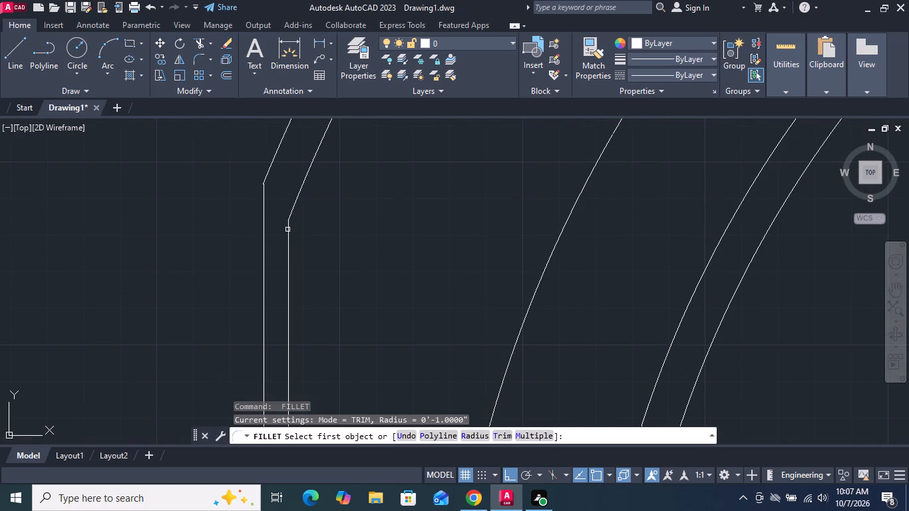
left_click(291, 210)
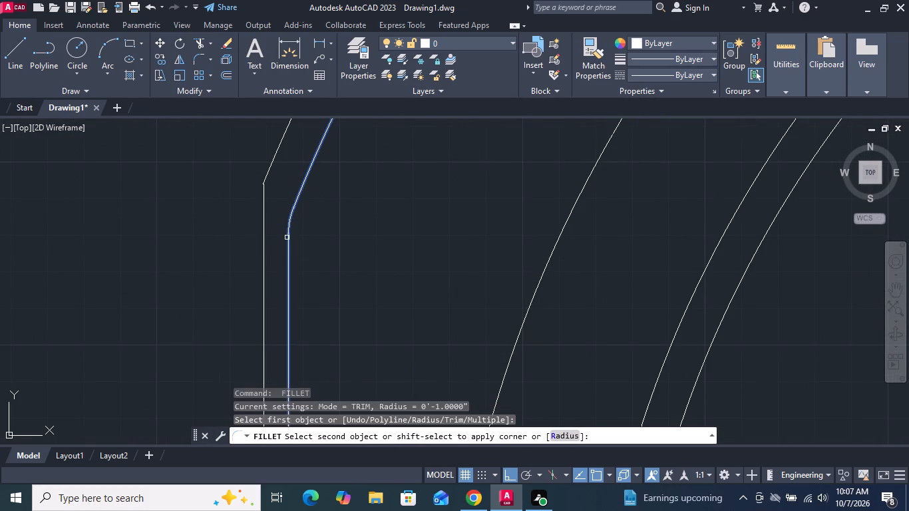
left_click(287, 238)
key("space")
left_click(268, 173)
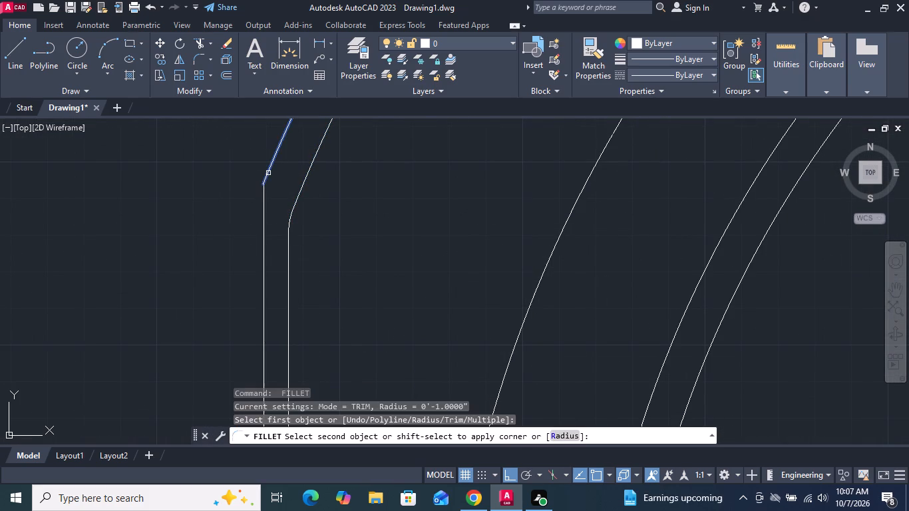
left_click(263, 196)
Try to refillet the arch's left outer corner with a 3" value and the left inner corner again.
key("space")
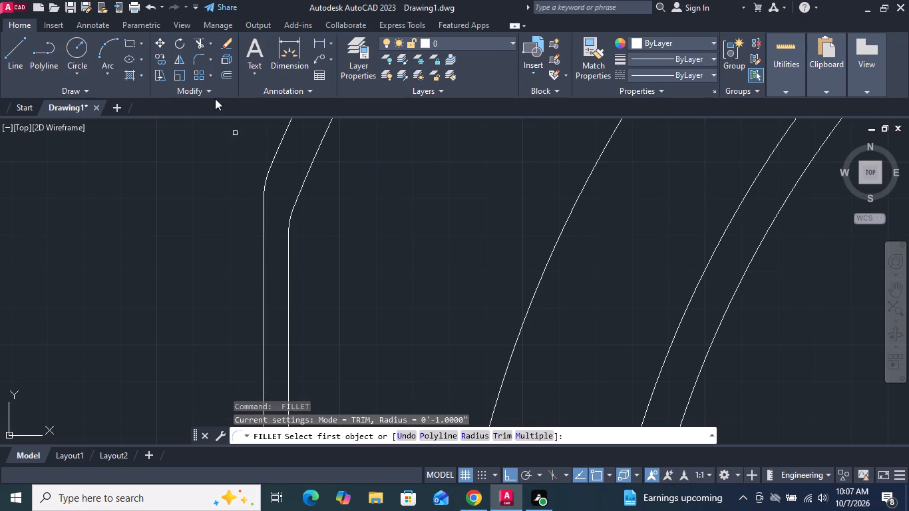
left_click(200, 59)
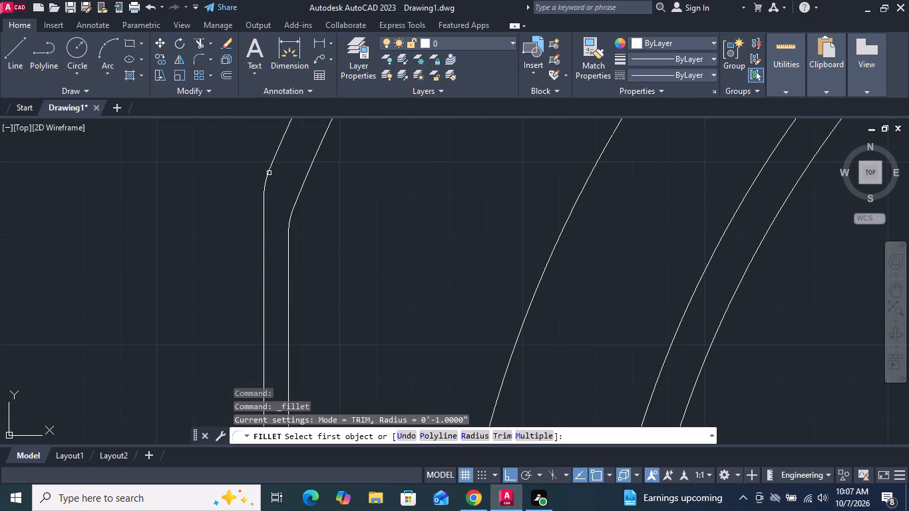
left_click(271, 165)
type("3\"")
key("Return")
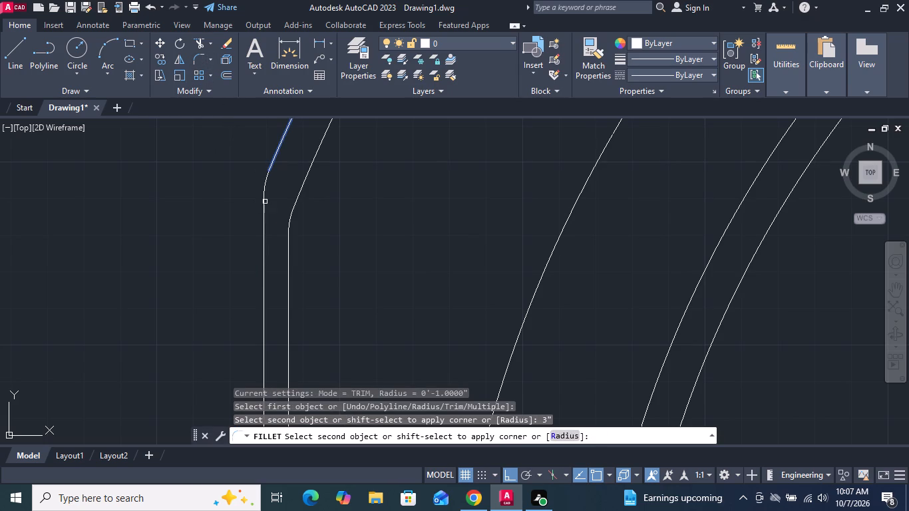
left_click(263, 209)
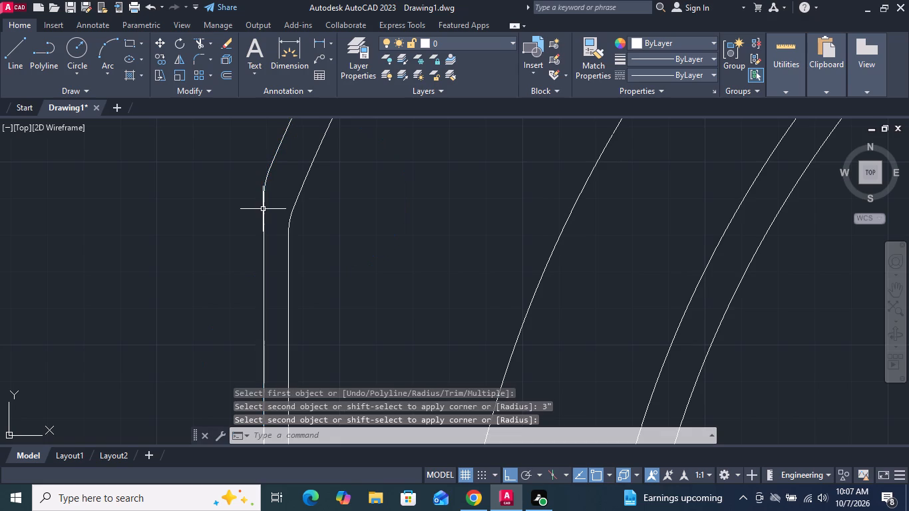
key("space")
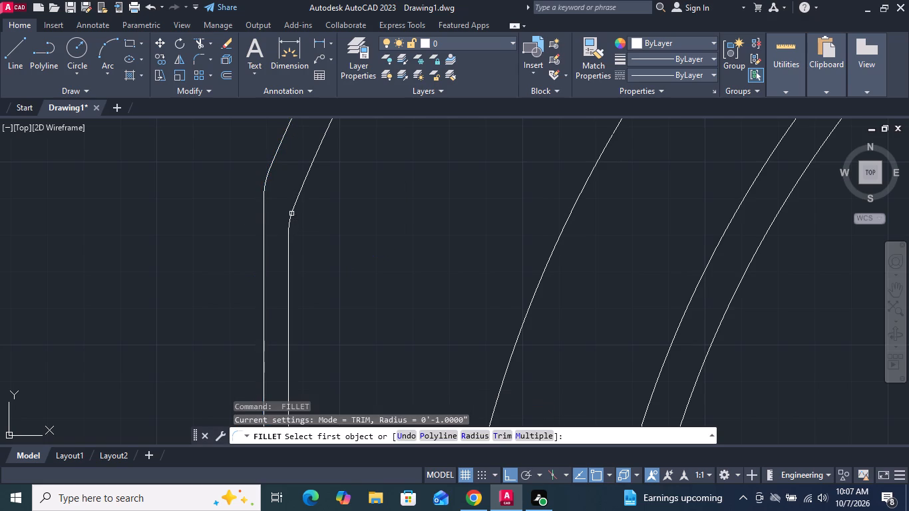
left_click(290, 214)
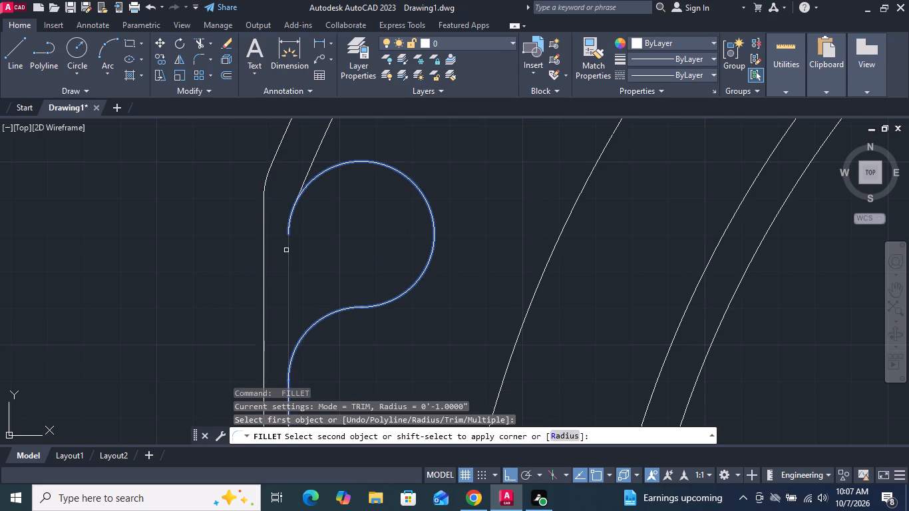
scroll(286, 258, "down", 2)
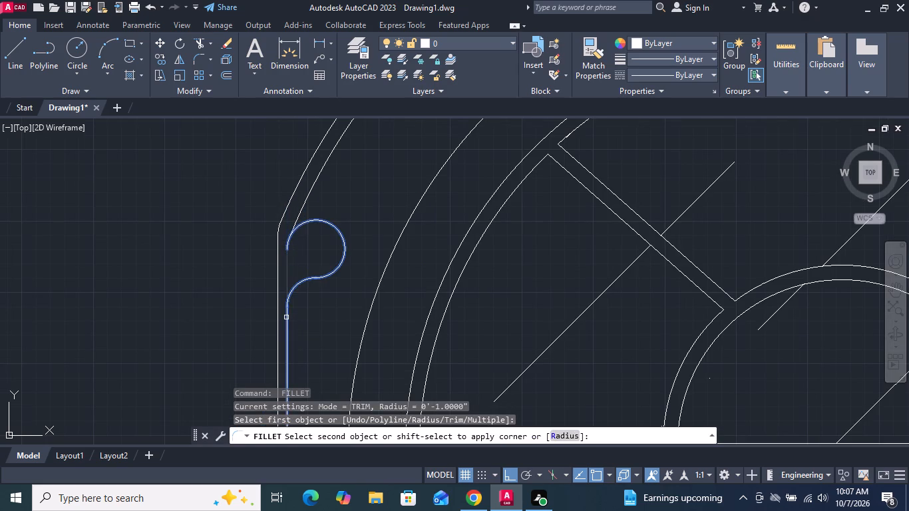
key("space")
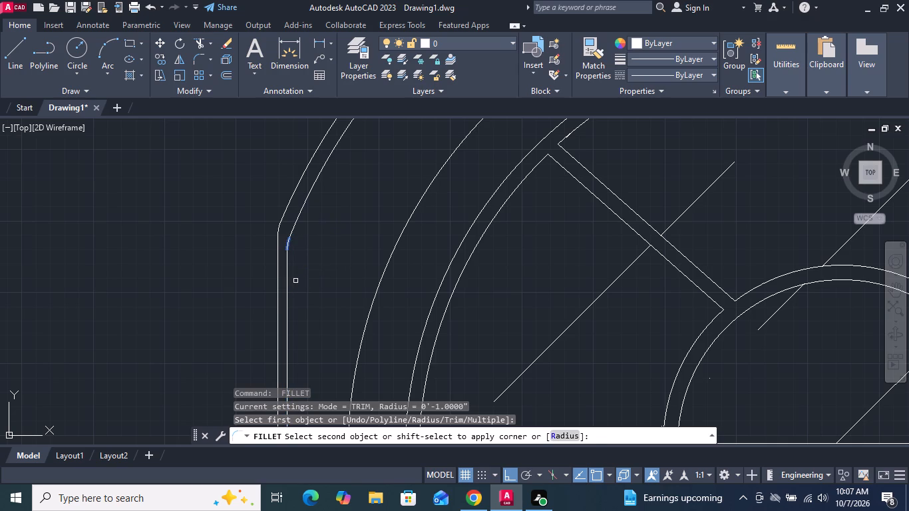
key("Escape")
Copy the entire upper window elevation horizontally about 16'-10" to its right with Ortho on.
scroll(252, 287, "down", 3)
middle_click_drag(205, 295, 204, 256)
scroll(204, 284, "down", 1)
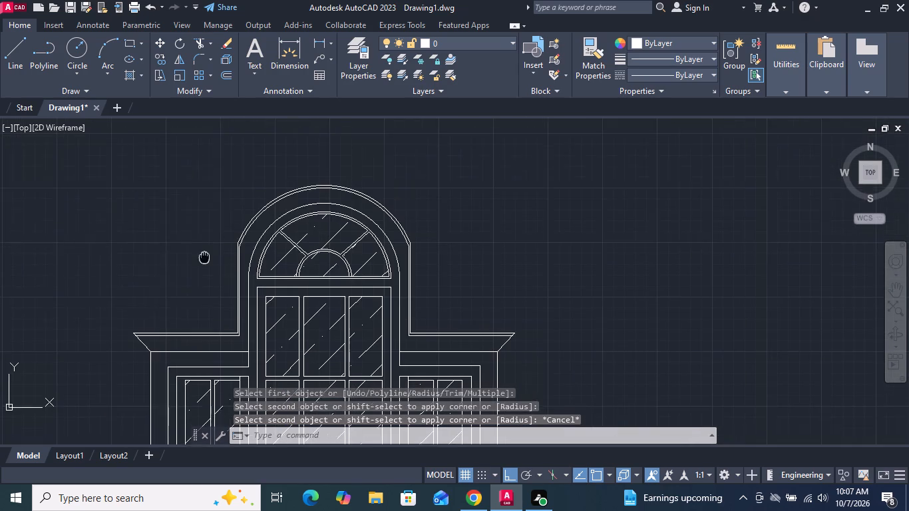
middle_click_drag(204, 256, 205, 250)
scroll(453, 275, "down", 2)
middle_click_drag(516, 288, 488, 252)
scroll(488, 252, "down", 2)
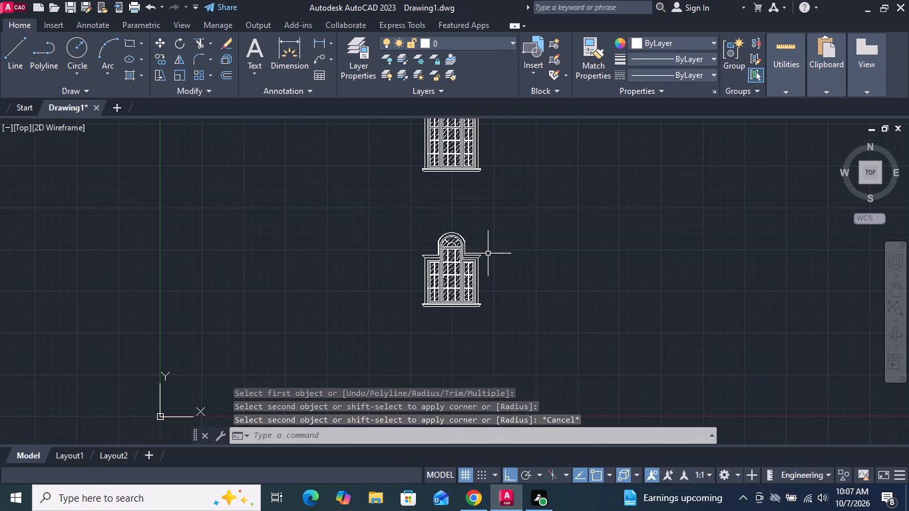
scroll(518, 302, "down", 1)
middle_click_drag(534, 308, 411, 357)
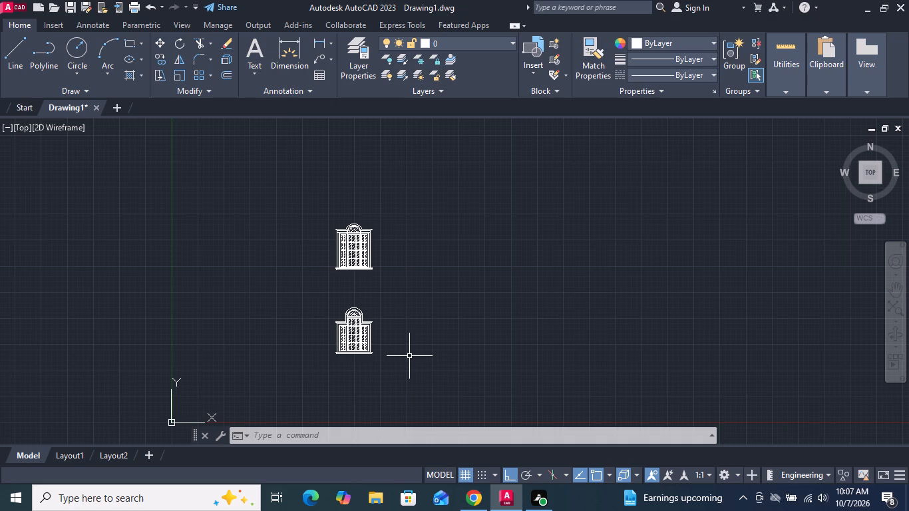
scroll(344, 239, "up", 2)
left_click(441, 333)
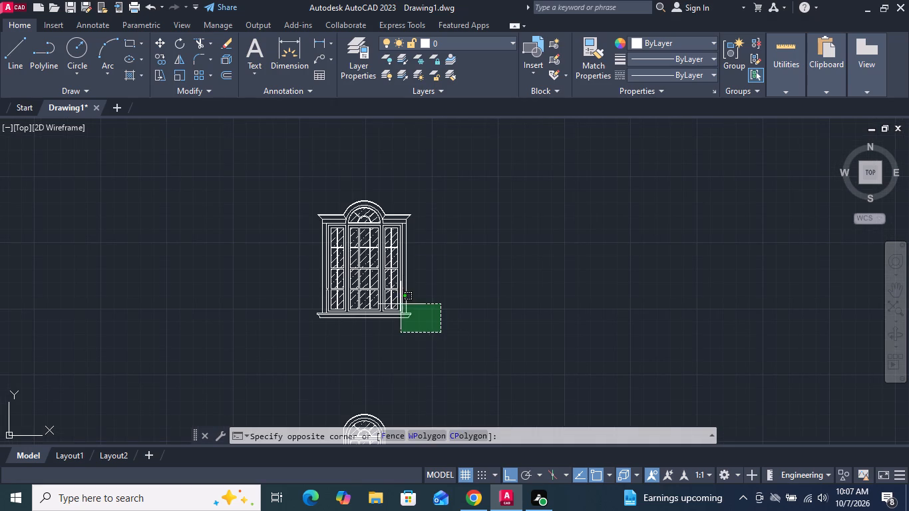
left_click(264, 186)
type("co")
key("Return")
left_click(264, 184)
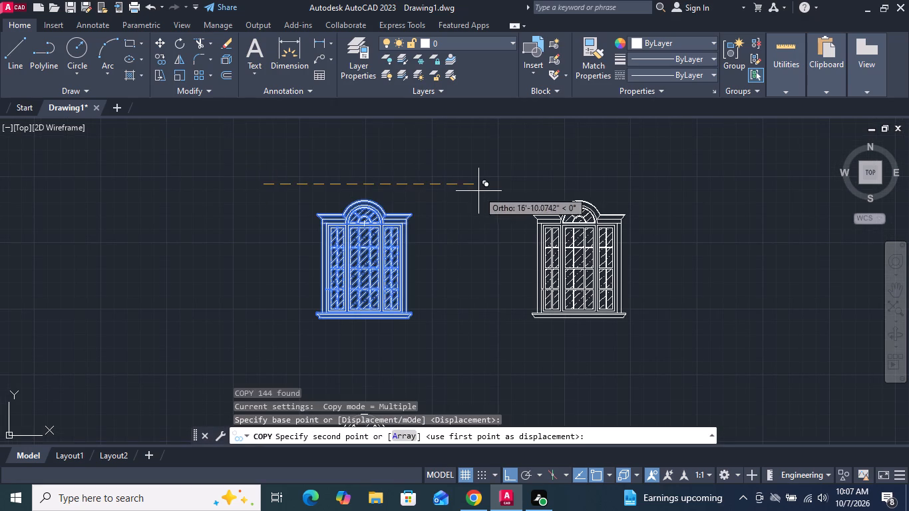
left_click(479, 190)
key("Return")
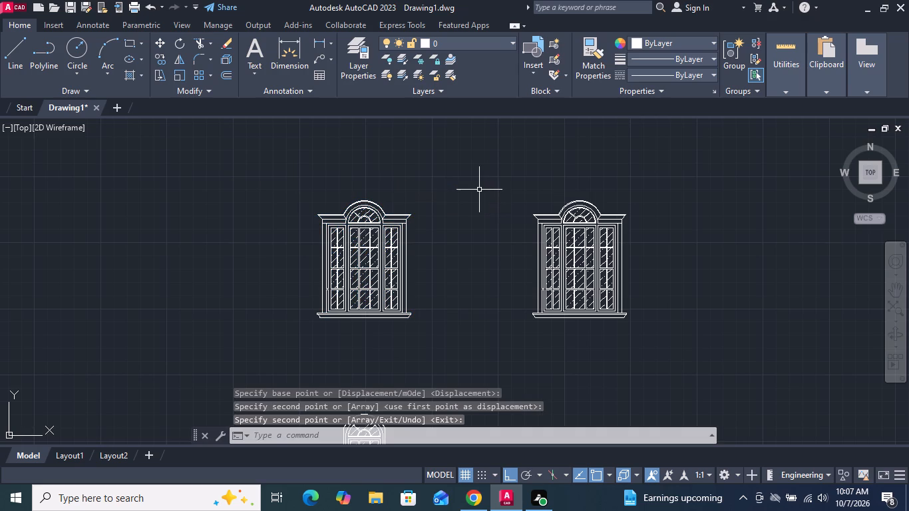
Trim away the concentric outer arch lines and the left diagonal fanlight bar on the newest window copy.
scroll(629, 216, "up", 2)
middle_click_drag(622, 262, 558, 236)
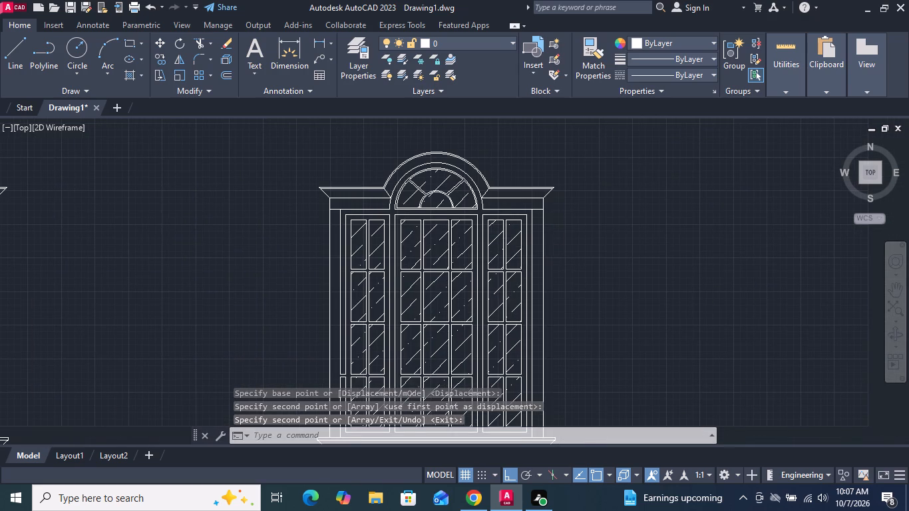
left_click(197, 44)
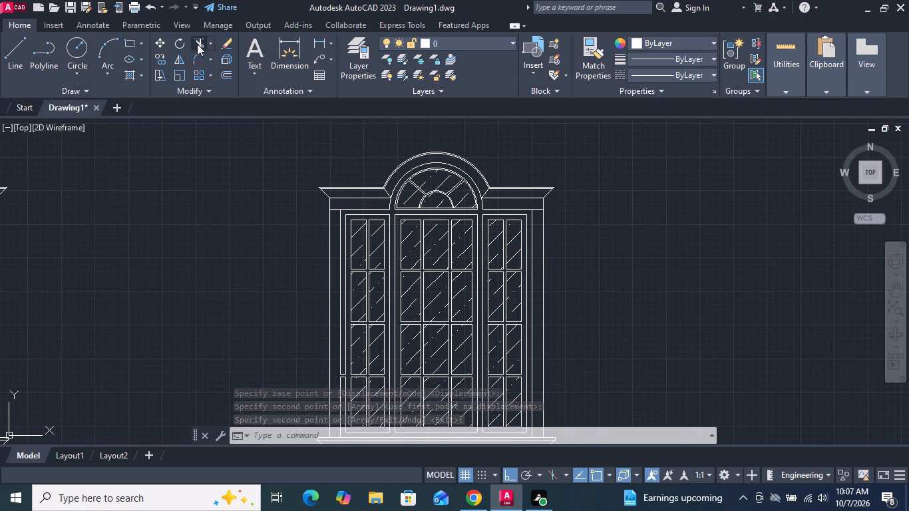
left_click_drag(420, 189, 389, 152)
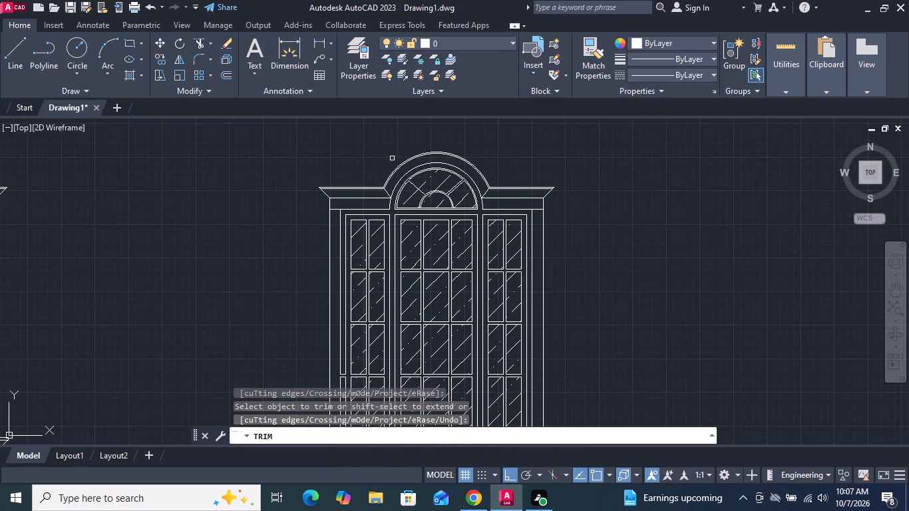
left_click(403, 163)
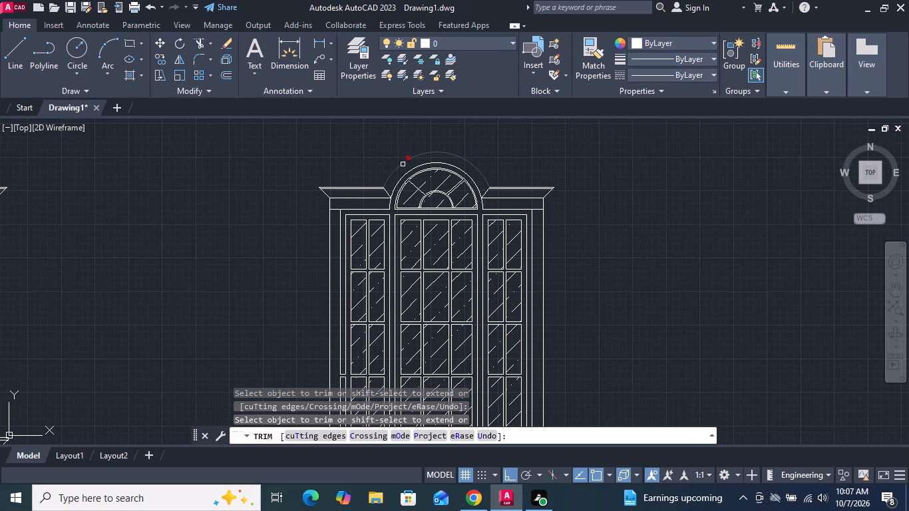
left_click(403, 164)
left_click(407, 172)
left_click(411, 178)
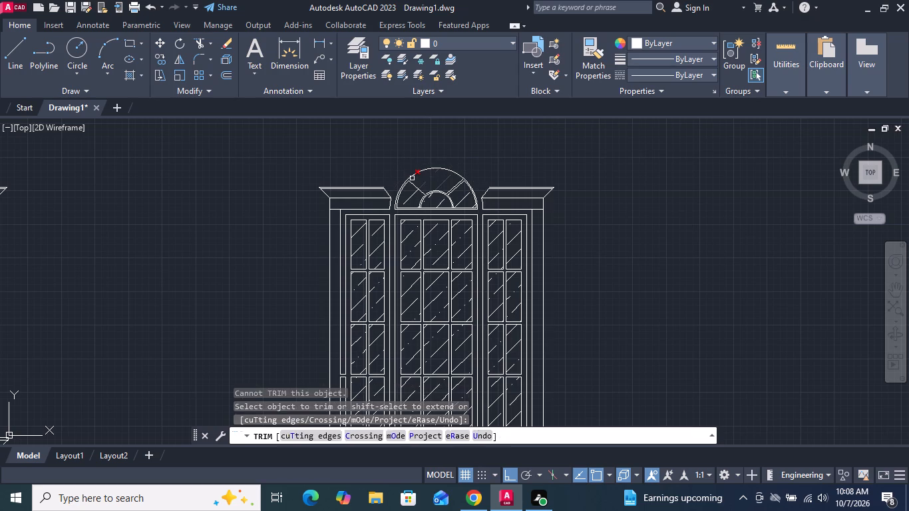
left_click(412, 178)
left_click(411, 175)
left_click(412, 183)
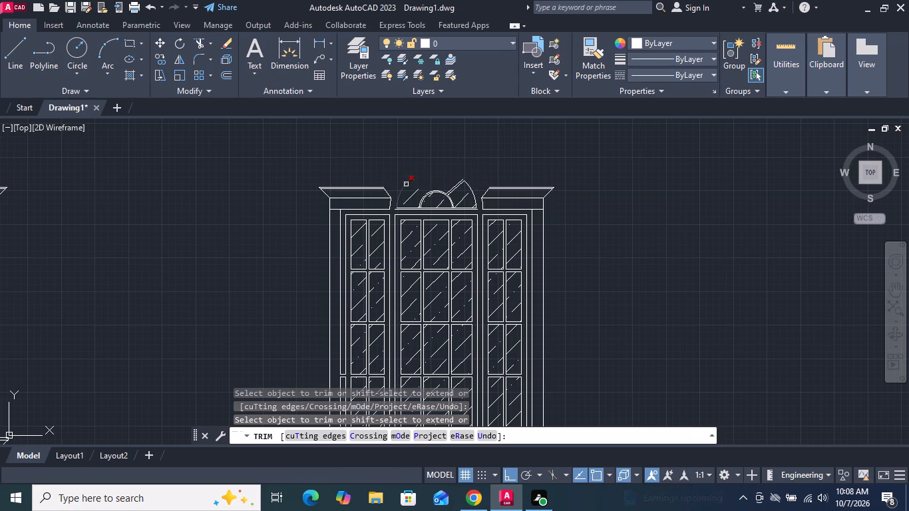
Trim the remaining left fanlight arc and the small inner semicircle above the central window.
left_click(406, 184)
left_click_drag(445, 199, 436, 195)
left_click(431, 194)
left_click(421, 194)
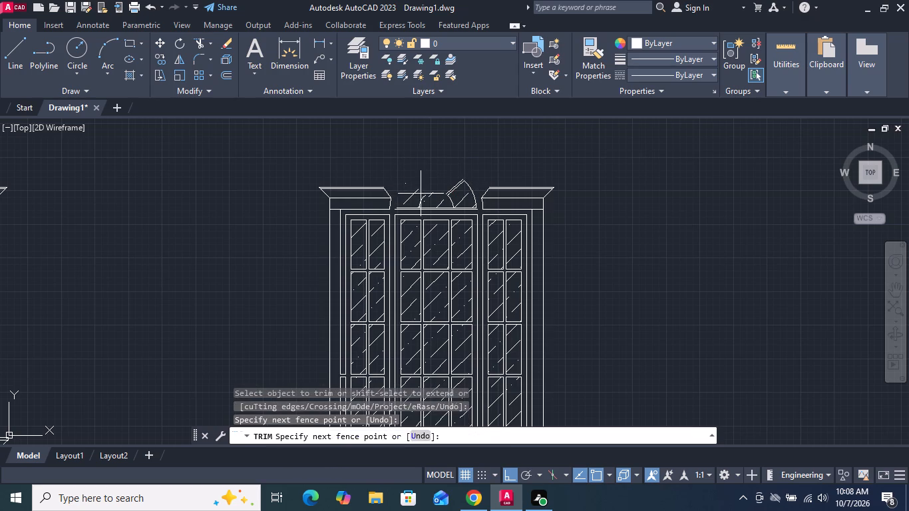
left_click(412, 192)
left_click(405, 183)
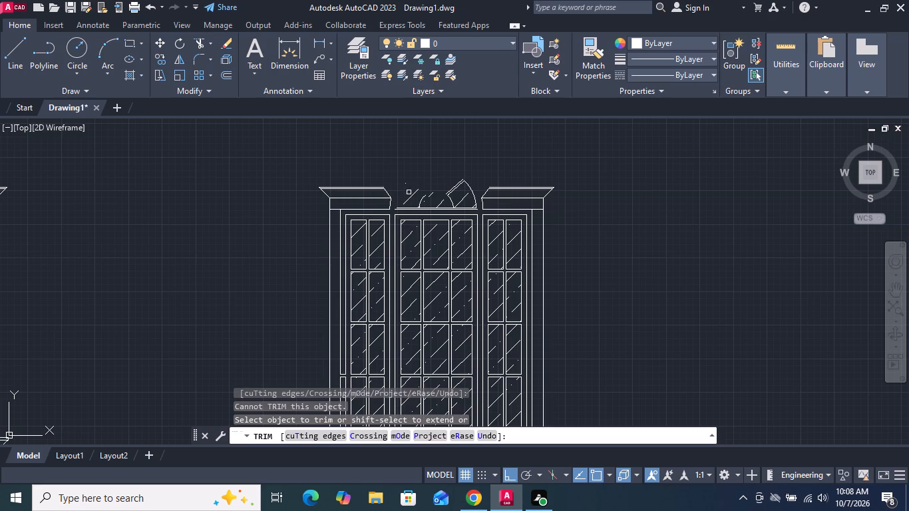
left_click(410, 194)
left_click(412, 198)
left_click(407, 182)
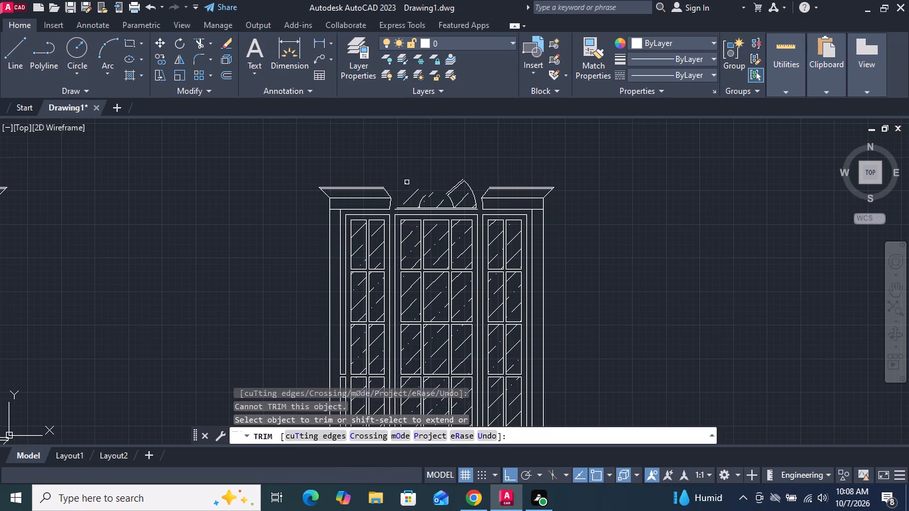
Trim away the right diagonal fanlight bars and the remaining arcs on the right side of the arch head.
scroll(453, 178, "down", 1)
scroll(459, 185, "up", 2)
left_click_drag(473, 175, 414, 196)
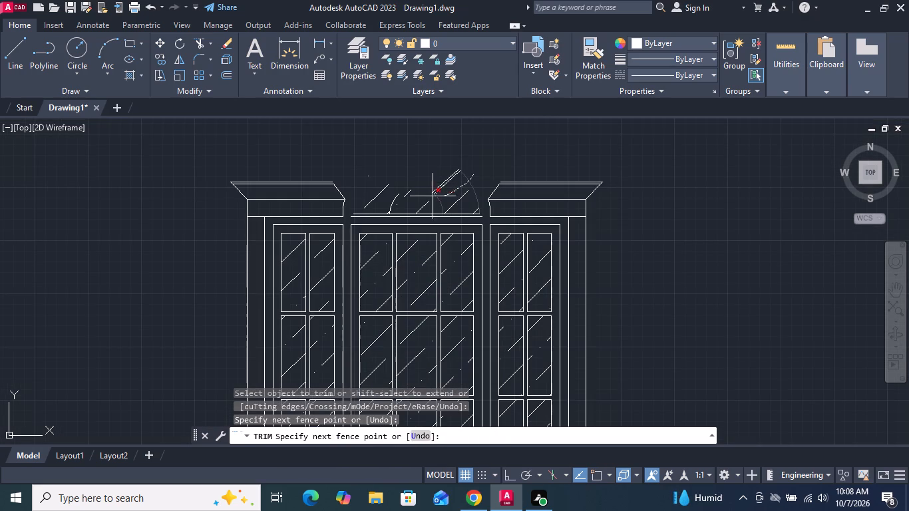
left_click_drag(414, 196, 452, 213)
scroll(454, 212, "up", 2)
left_click_drag(454, 205, 447, 201)
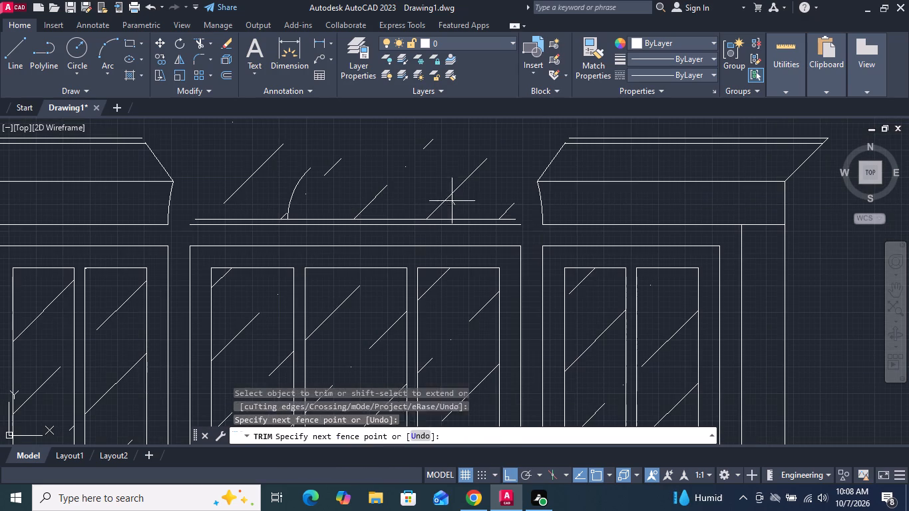
left_click_drag(447, 201, 390, 192)
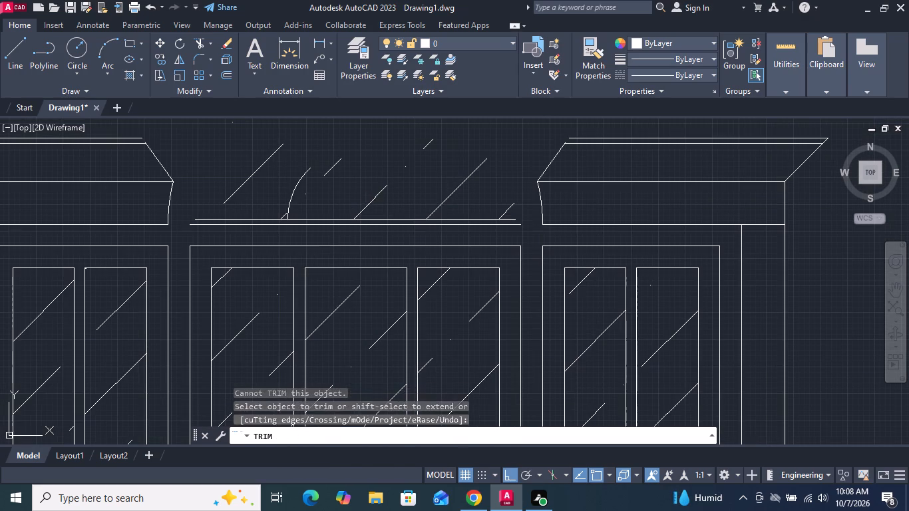
double_click(367, 204)
key("Escape")
Erase the glass hatch and the leftover small fanlight arc from the newest window copy.
left_click_drag(423, 212, 419, 205)
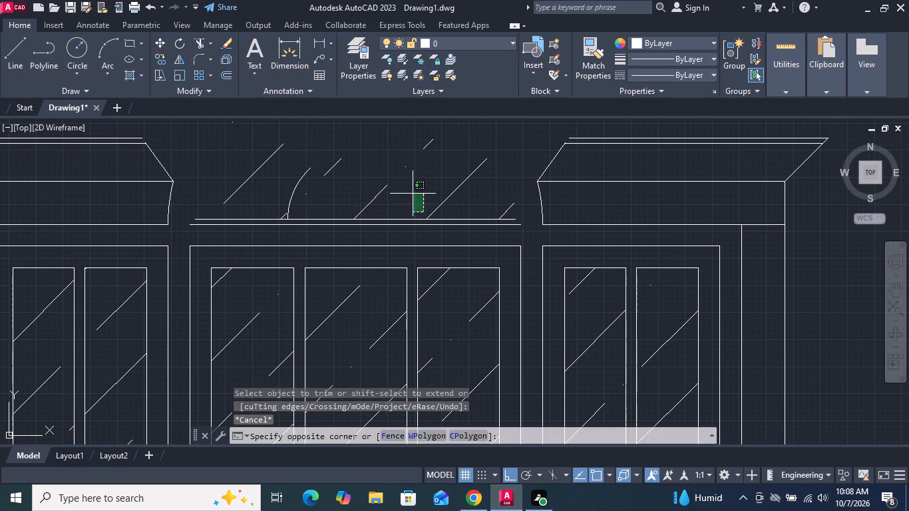
left_click(291, 168)
scroll(352, 170, "down", 2)
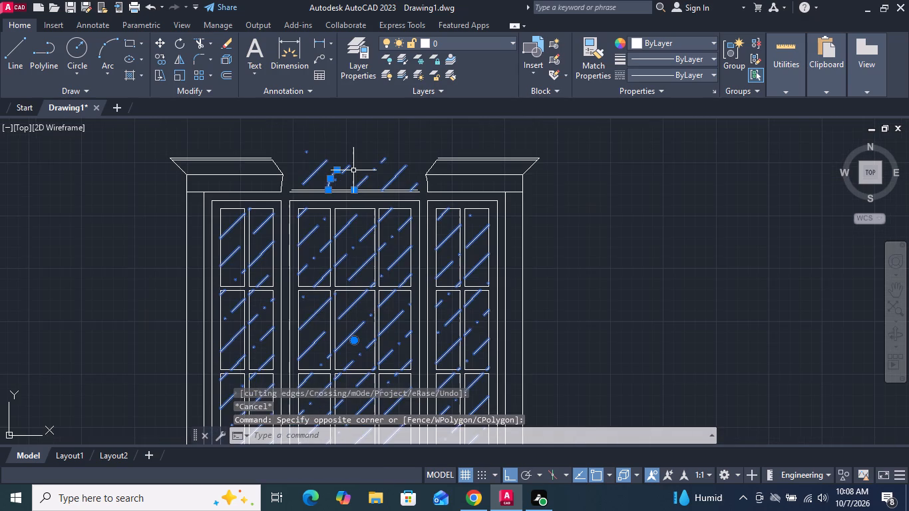
scroll(358, 164, "down", 2)
left_click(531, 209)
left_click(520, 200)
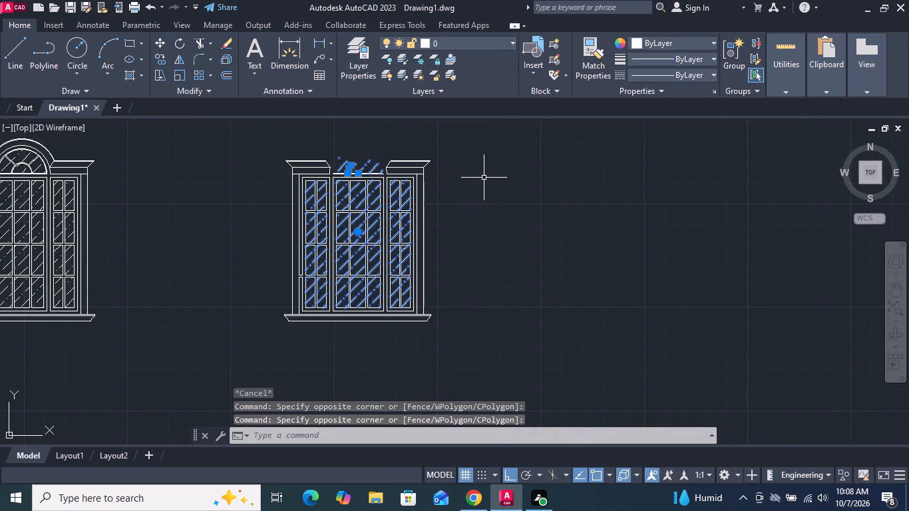
key("Delete")
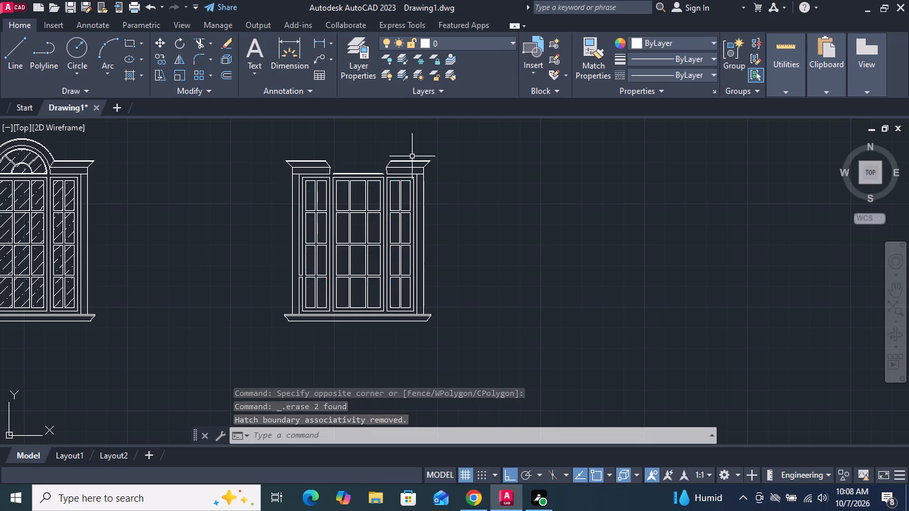
Trim the slanted and curved inner end lines off both cornices beside the removed arch.
scroll(373, 150, "up", 2)
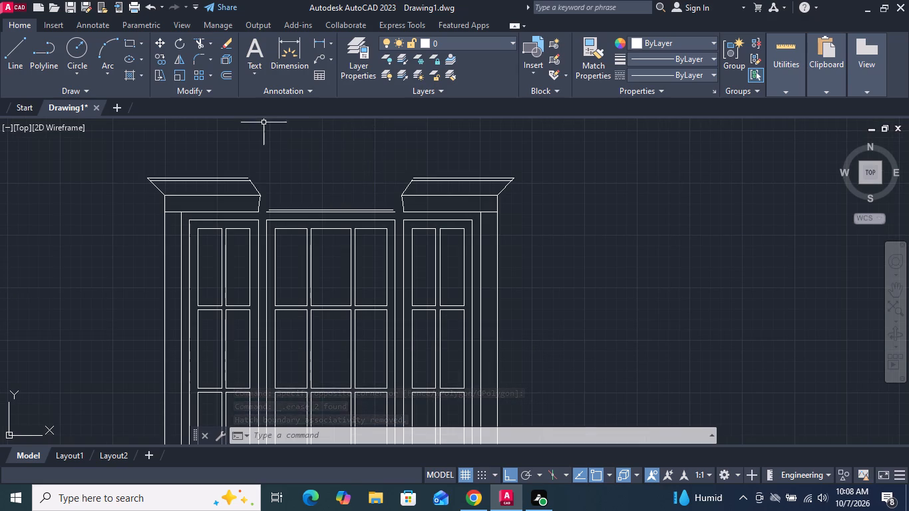
left_click(196, 39)
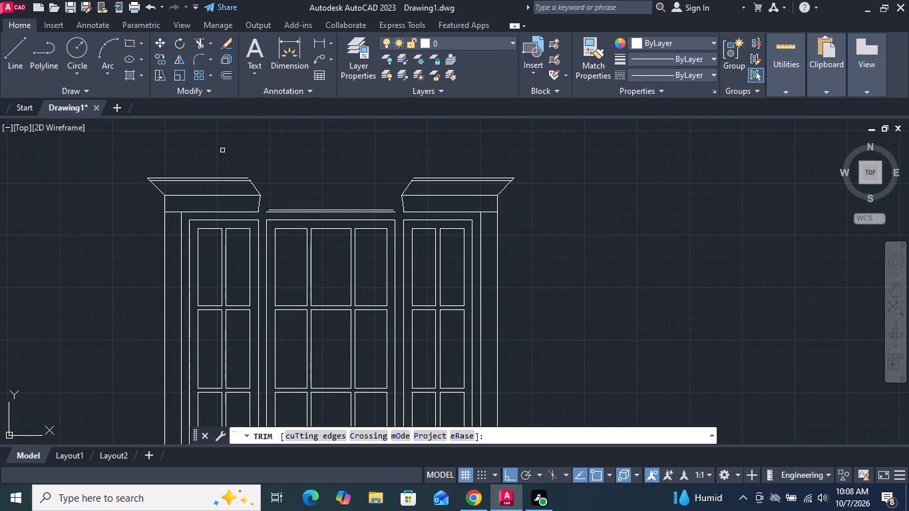
scroll(235, 176, "up", 1)
left_click_drag(240, 202, 315, 190)
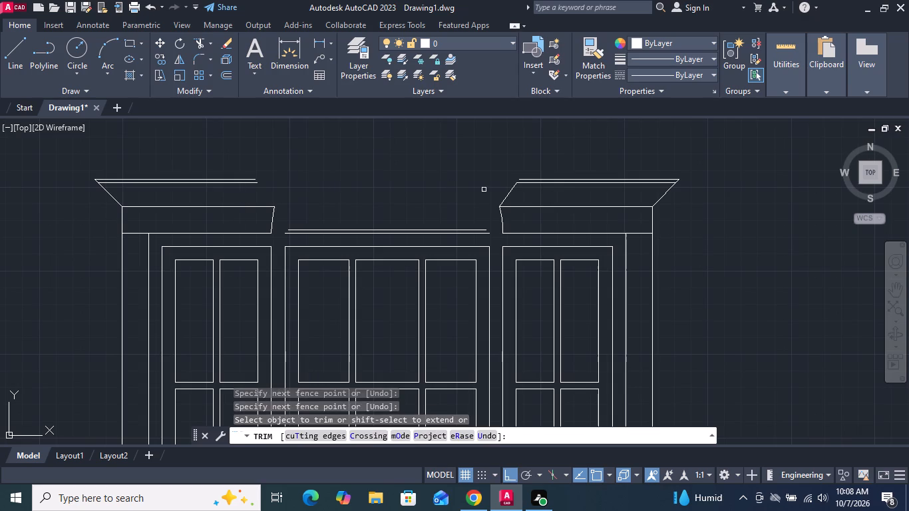
left_click_drag(518, 202, 495, 194)
scroll(505, 230, "up", 1)
left_click_drag(505, 224, 494, 217)
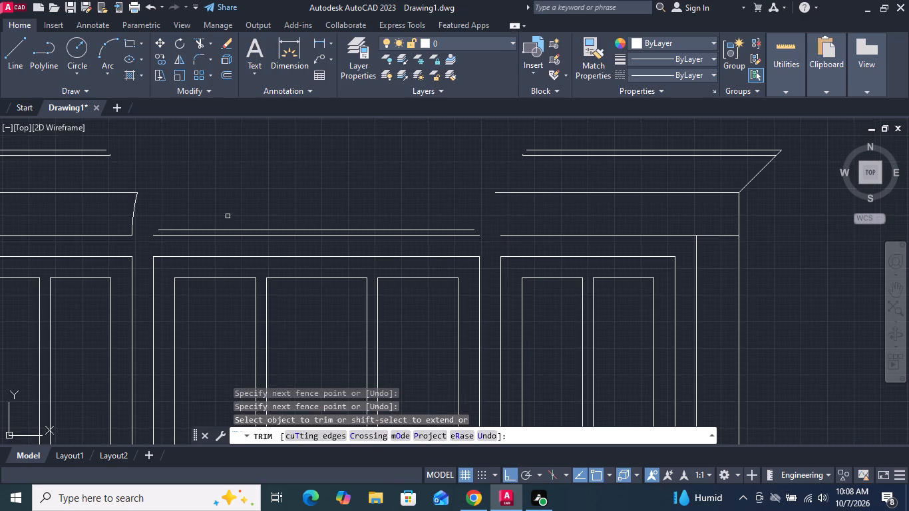
left_click_drag(119, 214, 152, 215)
scroll(236, 212, "down", 2)
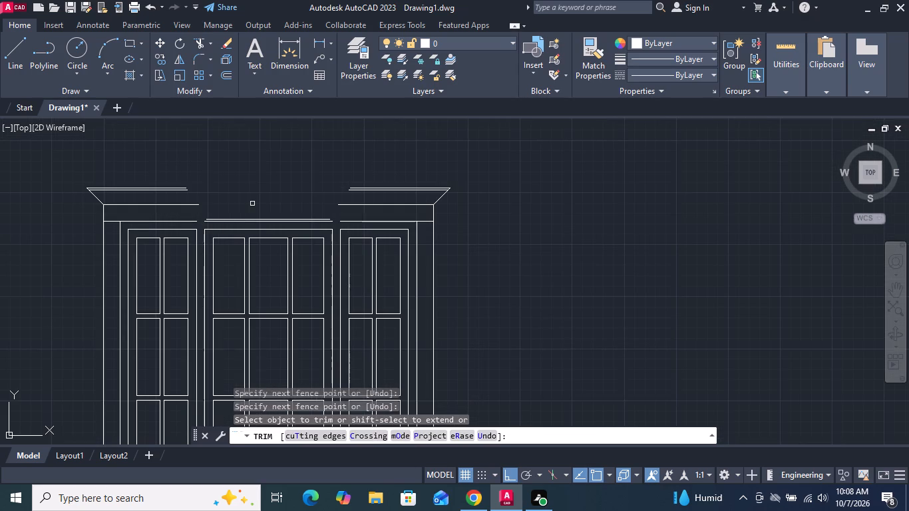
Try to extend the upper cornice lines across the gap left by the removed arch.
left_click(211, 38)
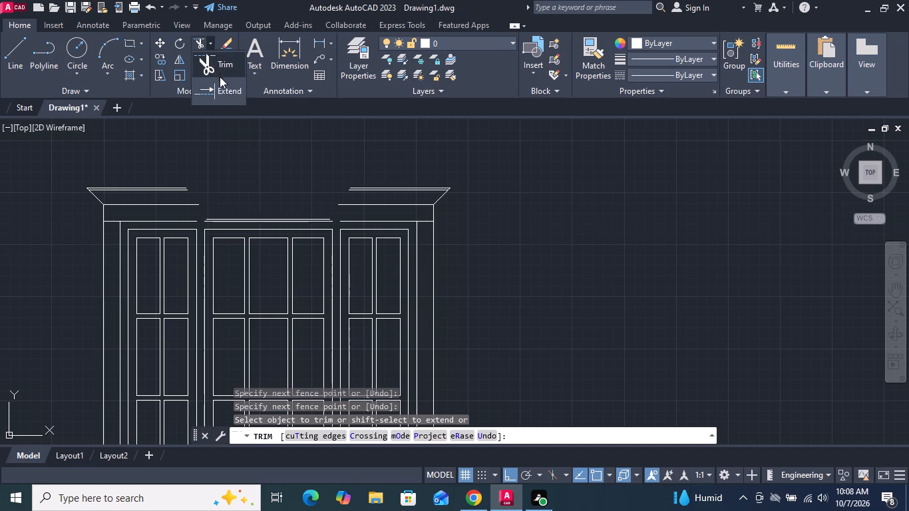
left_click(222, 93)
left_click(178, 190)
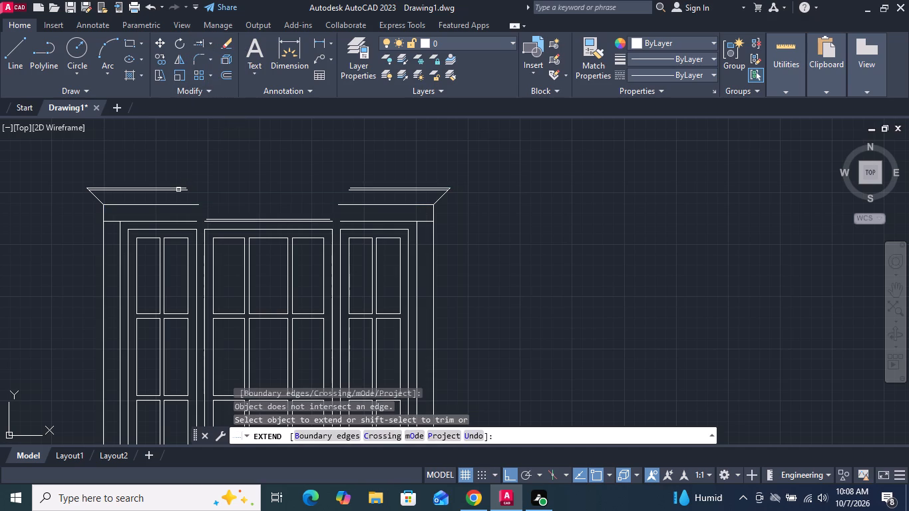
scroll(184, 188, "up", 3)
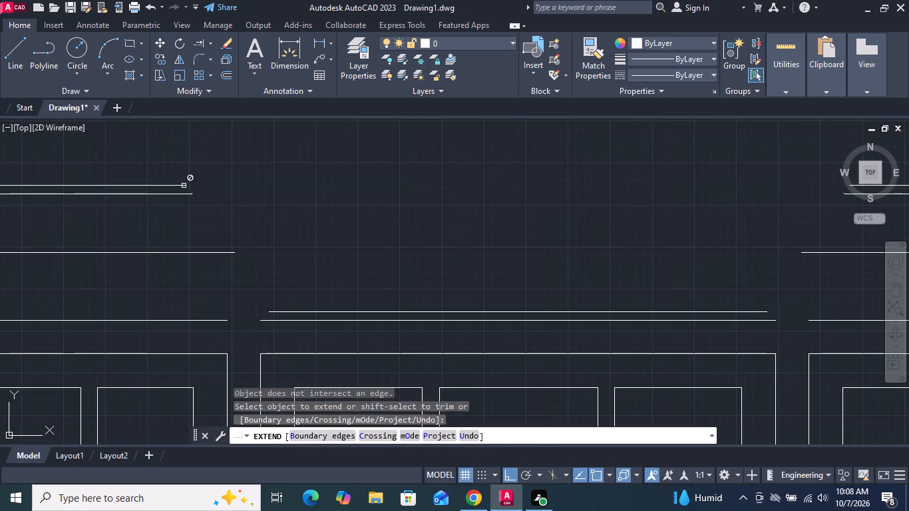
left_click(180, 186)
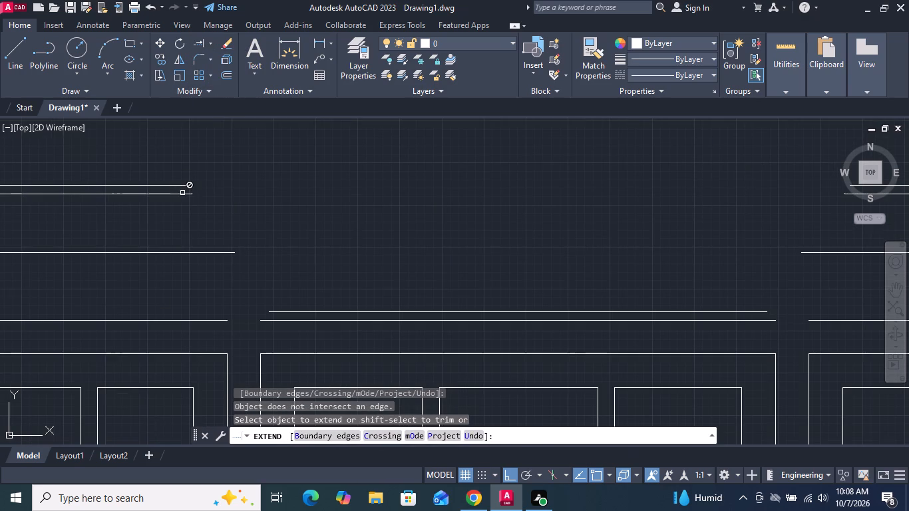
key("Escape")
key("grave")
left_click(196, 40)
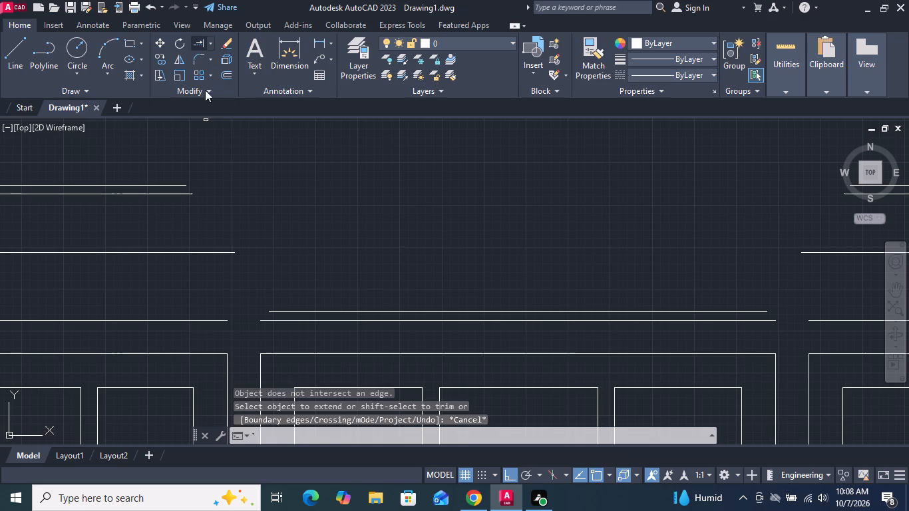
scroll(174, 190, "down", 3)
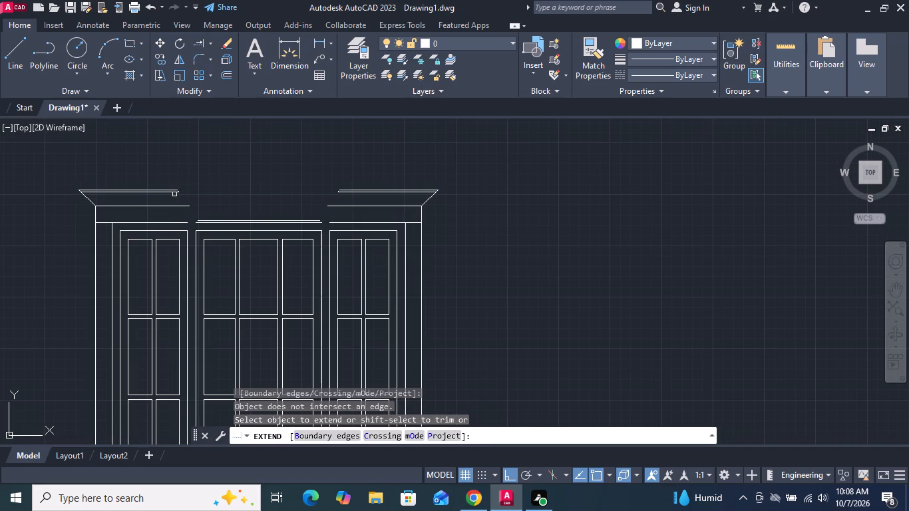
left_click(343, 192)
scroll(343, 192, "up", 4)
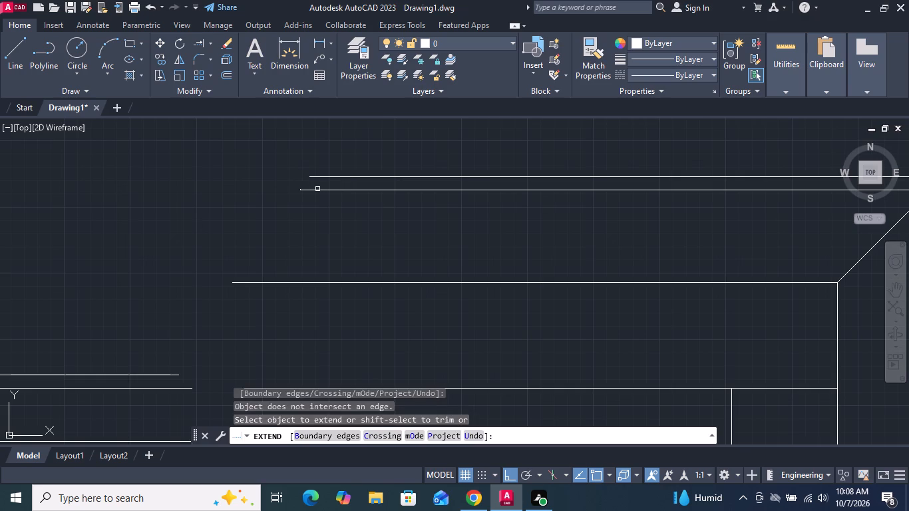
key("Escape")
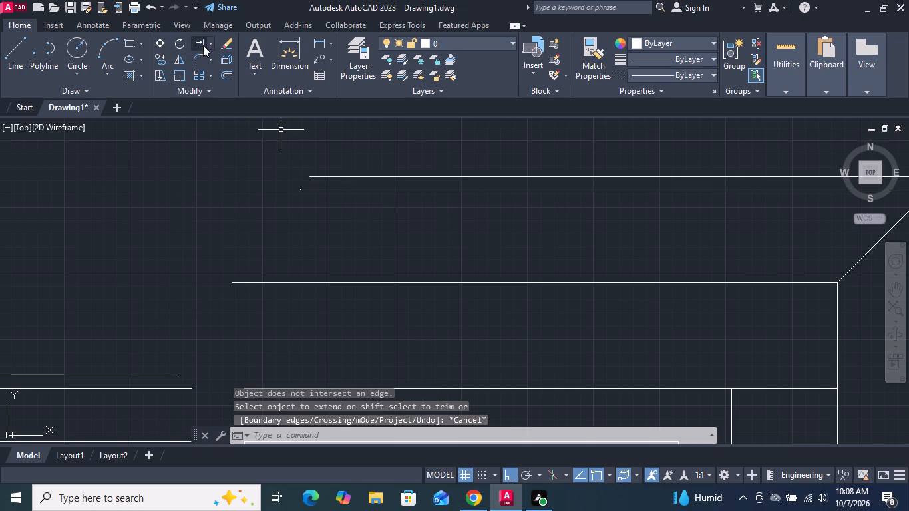
Trim the tiny leftover stubs at the inner ends of the right and left cornice lines.
left_click(209, 43)
left_click(206, 65)
scroll(307, 154, "up", 3)
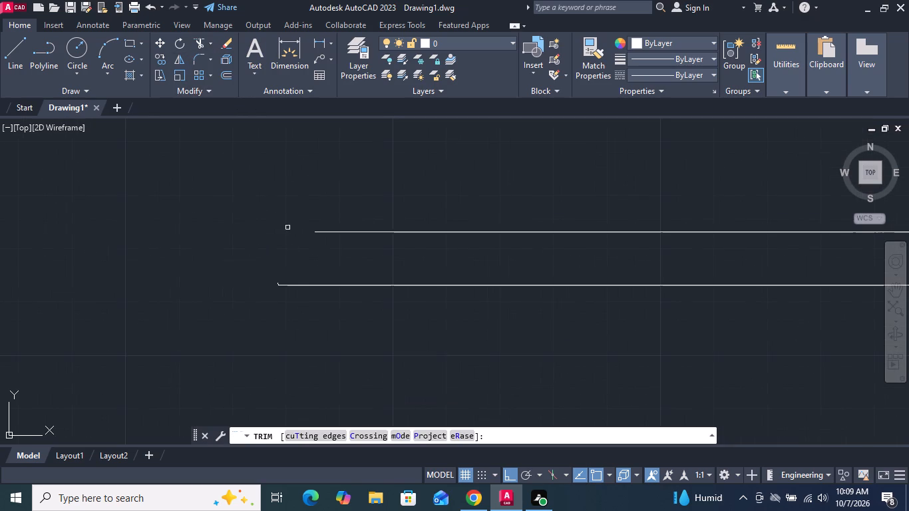
scroll(283, 281, "up", 4)
left_click_drag(242, 294, 206, 303)
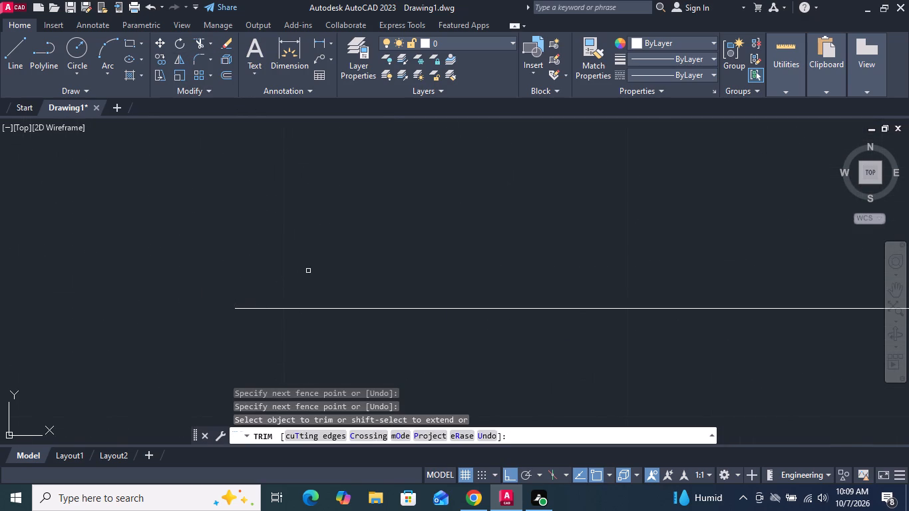
scroll(315, 268, "down", 5)
scroll(336, 235, "up", 4)
scroll(335, 234, "down", 10)
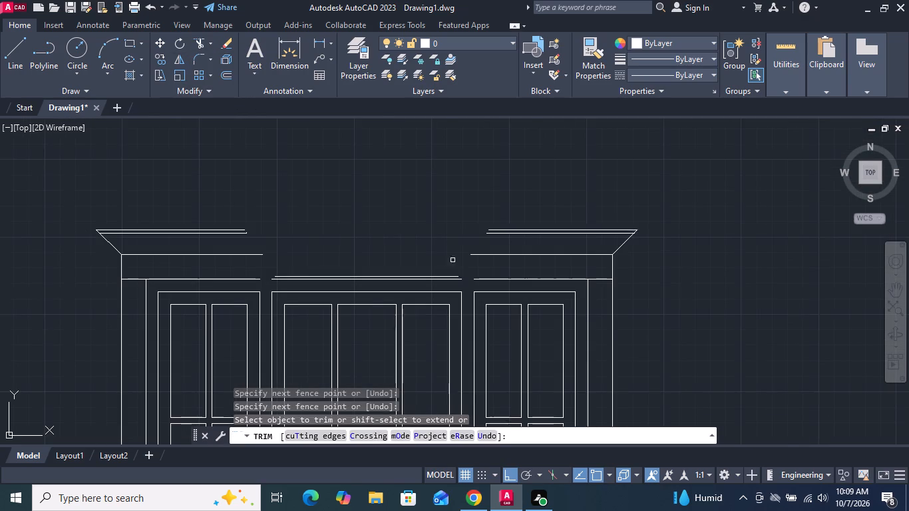
scroll(244, 241, "up", 4)
scroll(244, 186, "up", 4)
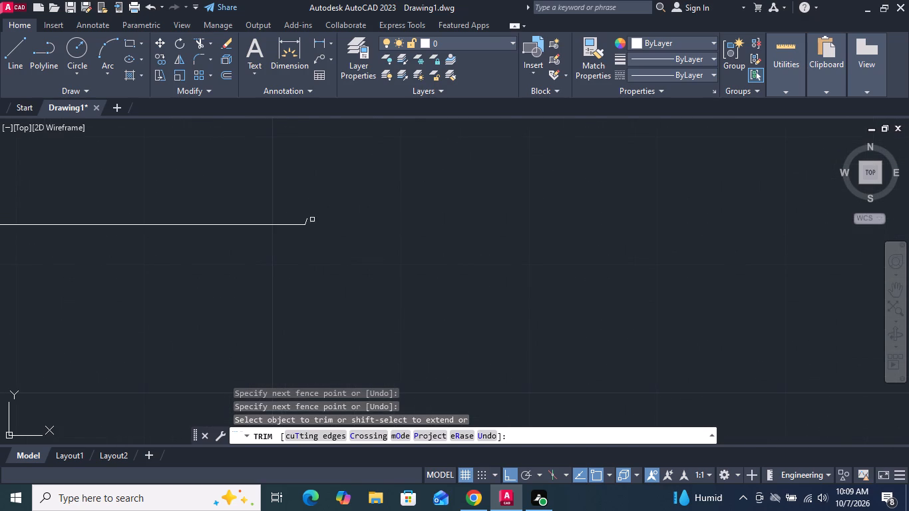
left_click(308, 219)
scroll(371, 214, "down", 5)
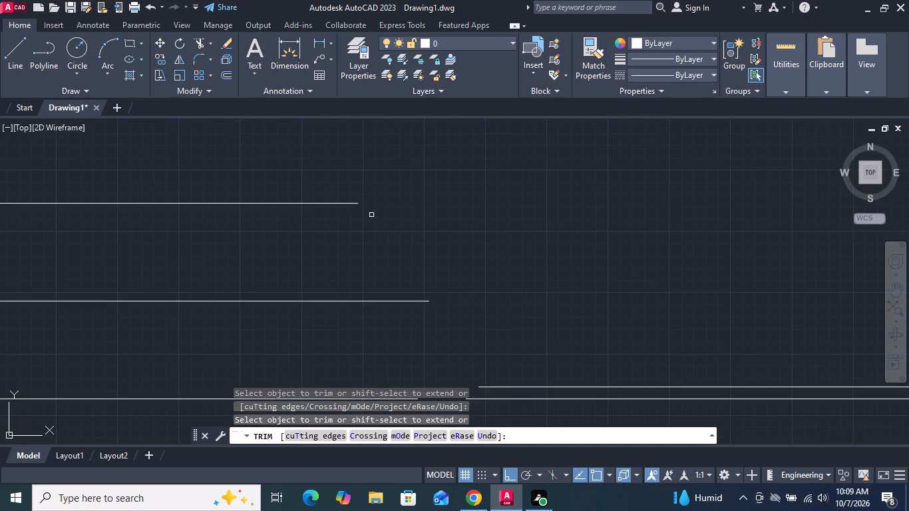
Undo the last trims of the cornice line ends beside the removed arch.
scroll(371, 215, "down", 2)
left_click(371, 215)
key("ctrl+z")
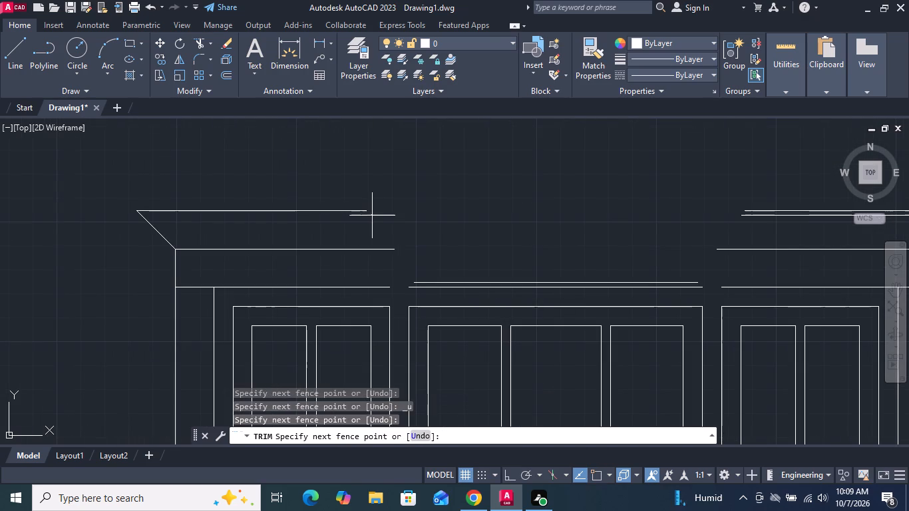
key("ctrl+z")
key("Escape")
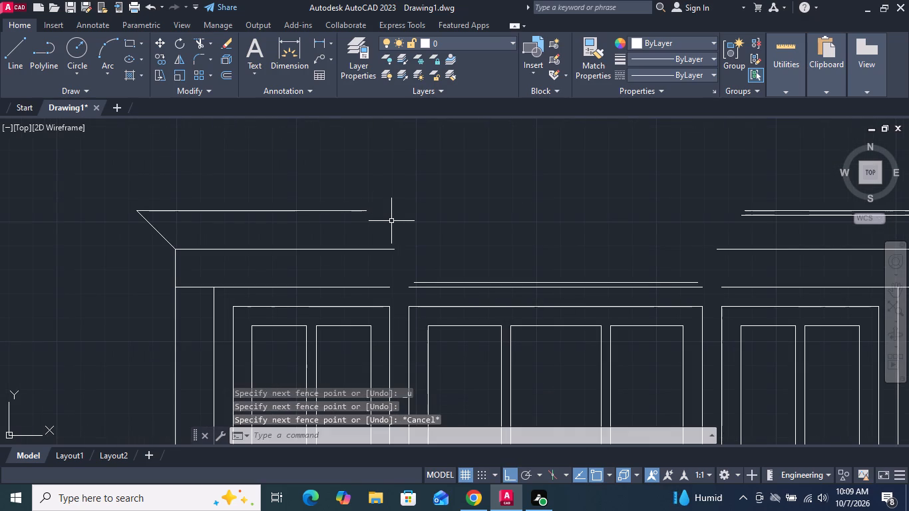
key("ctrl+z")
scroll(391, 221, "down", 4)
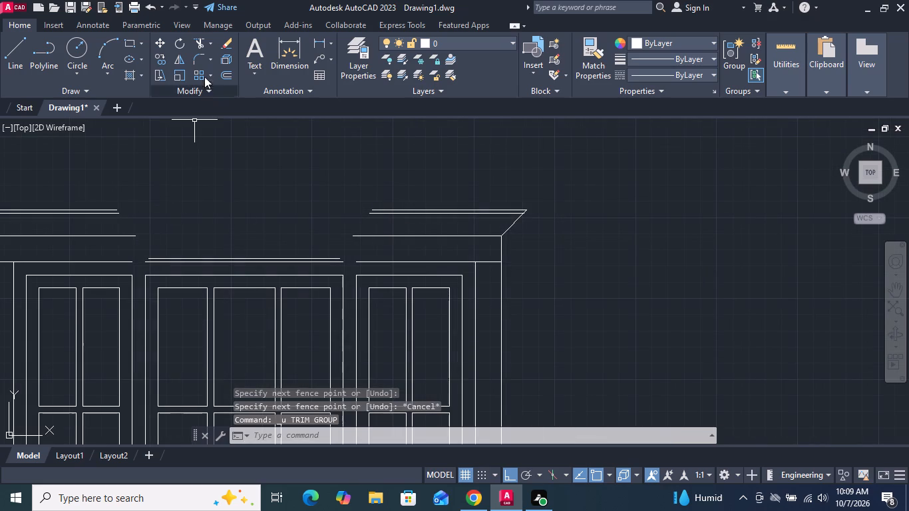
Trim the tiny leftover stubs at the inner ends of the left and right upper cornice lines again.
left_click(197, 37)
scroll(132, 226, "up", 4)
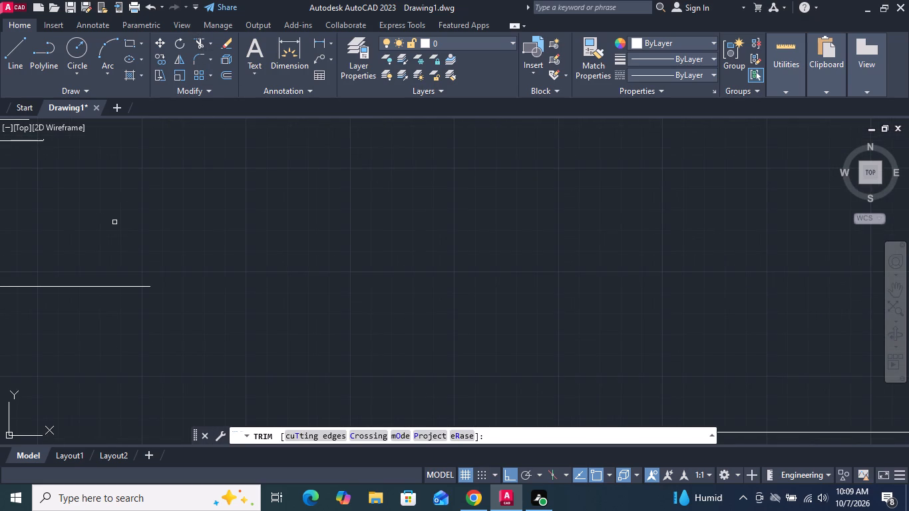
scroll(118, 226, "down", 3)
scroll(84, 200, "up", 3)
scroll(171, 220, "up", 3)
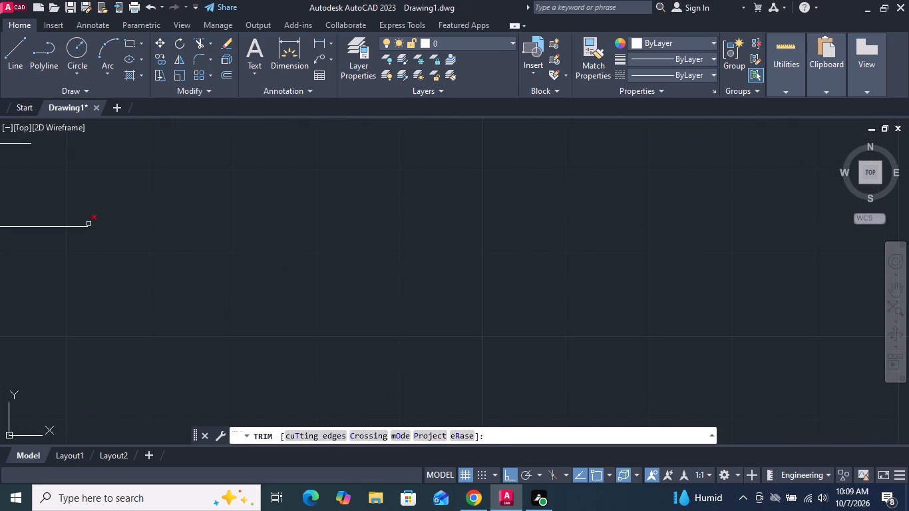
left_click(89, 224)
scroll(206, 254, "down", 3)
scroll(431, 224, "down", 3)
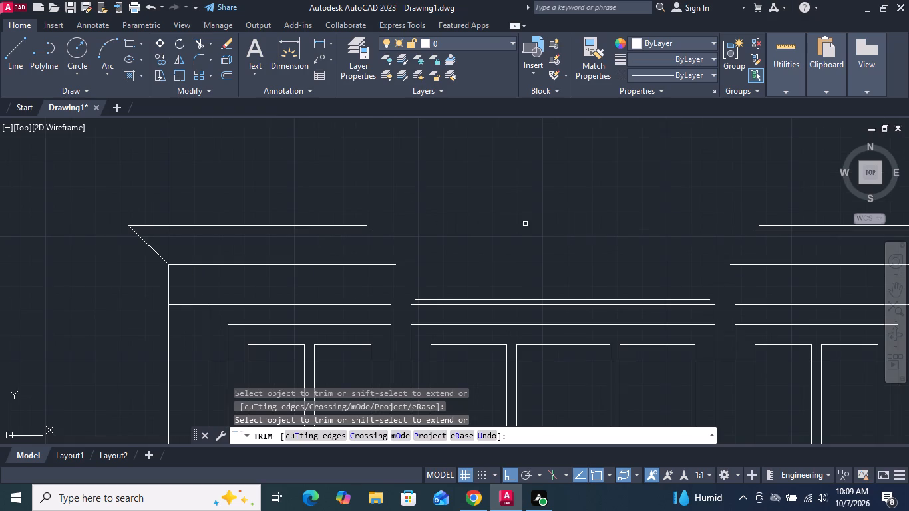
scroll(758, 226, "up", 9)
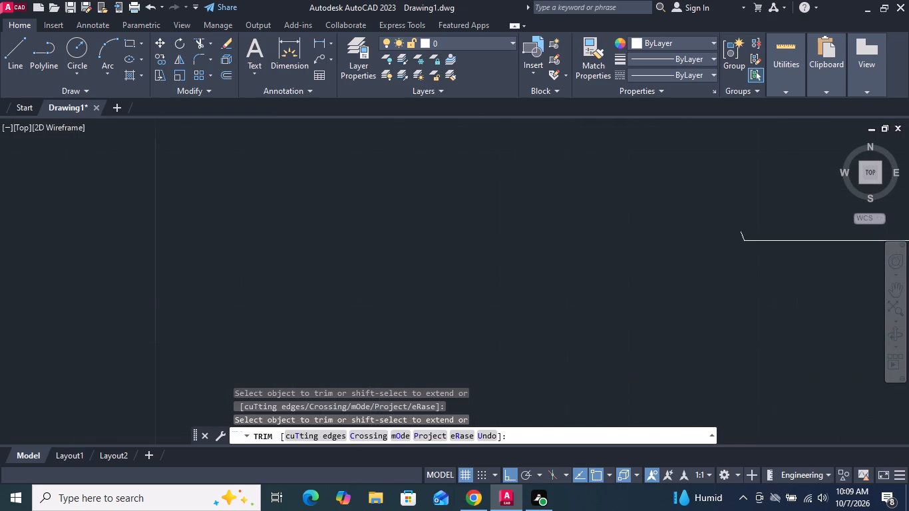
left_click(745, 229)
scroll(521, 263, "down", 5)
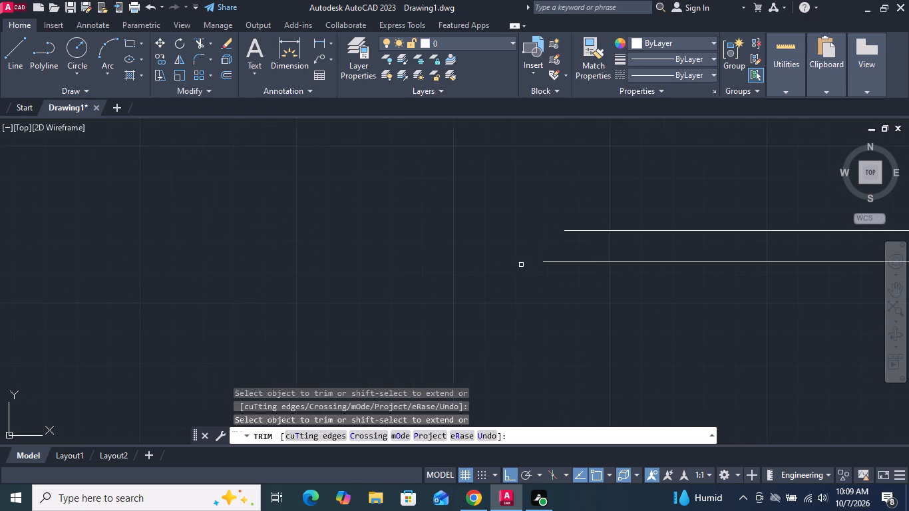
key("Return")
Extend the two upper cornice lines and the cornice's bottom line across the gap left by the removed arch.
scroll(415, 184, "down", 5)
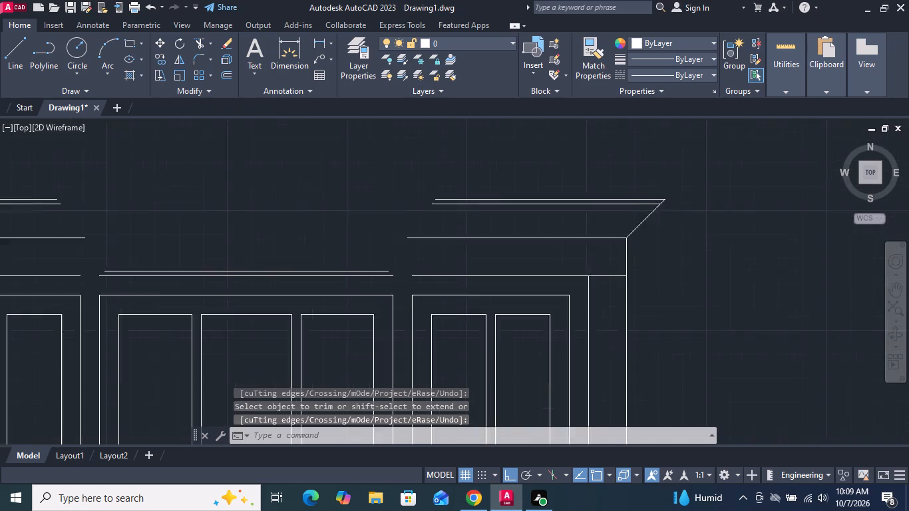
left_click(205, 42)
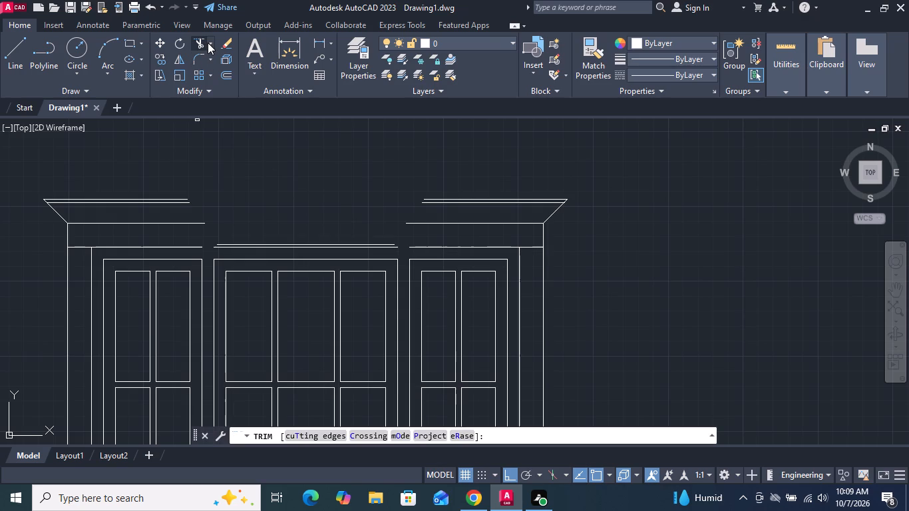
left_click(208, 43)
left_click(224, 82)
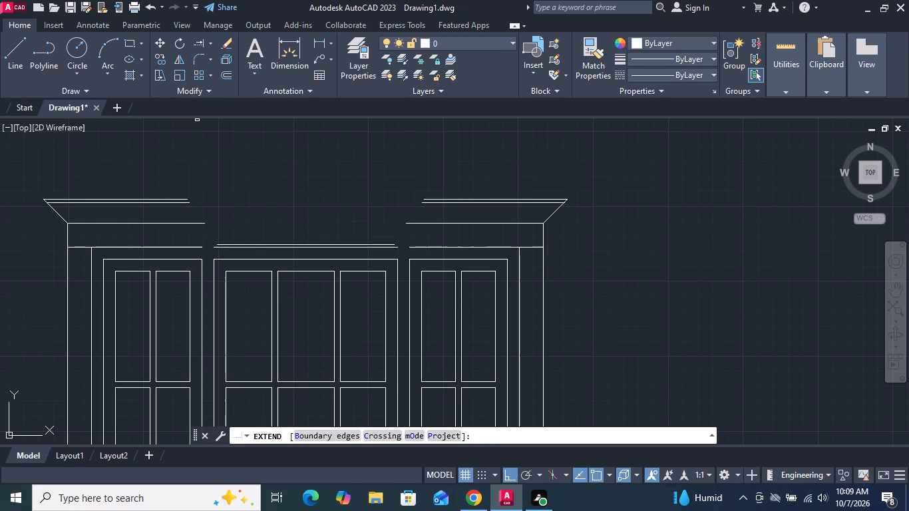
left_click(421, 202)
left_click(423, 199)
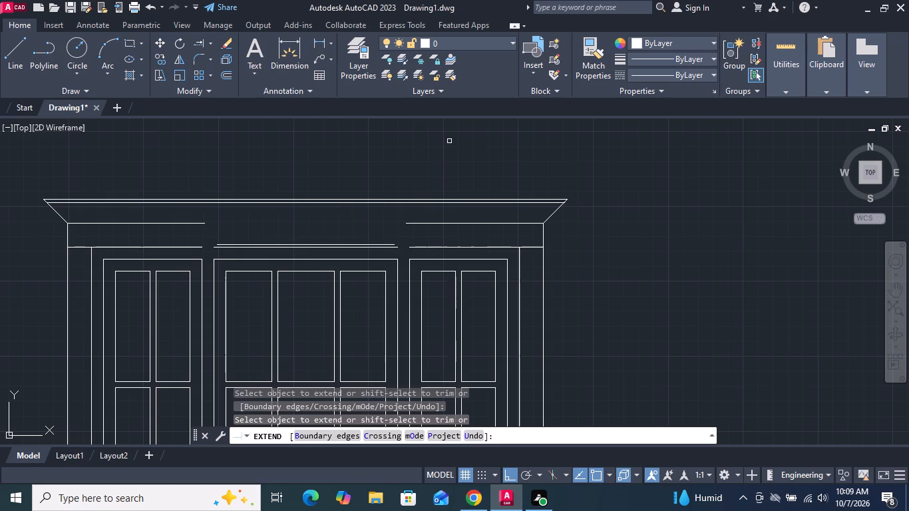
left_click(453, 222)
Extend both horizontal lines above the central sash sideways across the gaps, making the window head continuous.
scroll(443, 174, "down", 1)
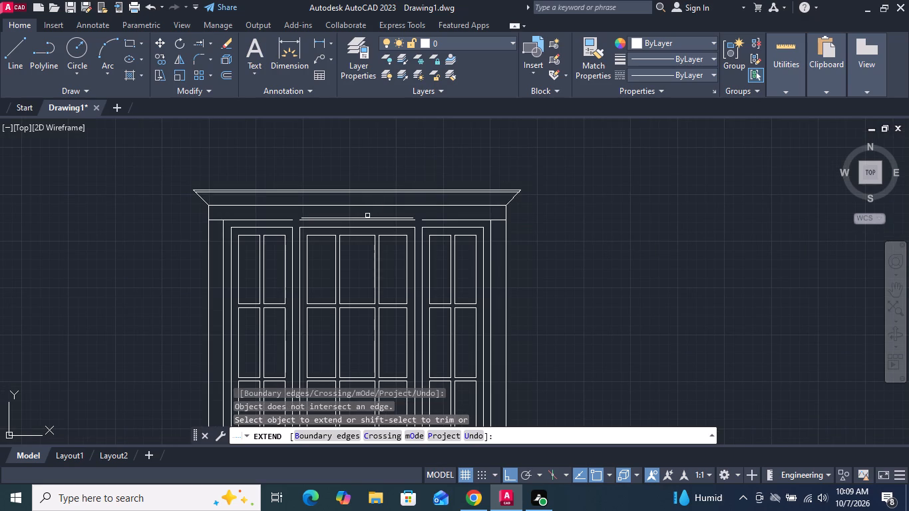
scroll(313, 224, "up", 2)
left_click(281, 209)
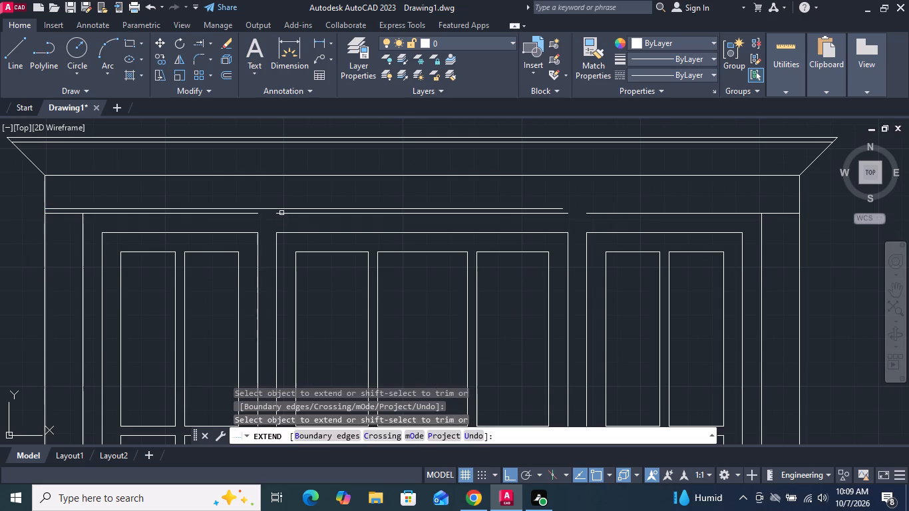
left_click(279, 214)
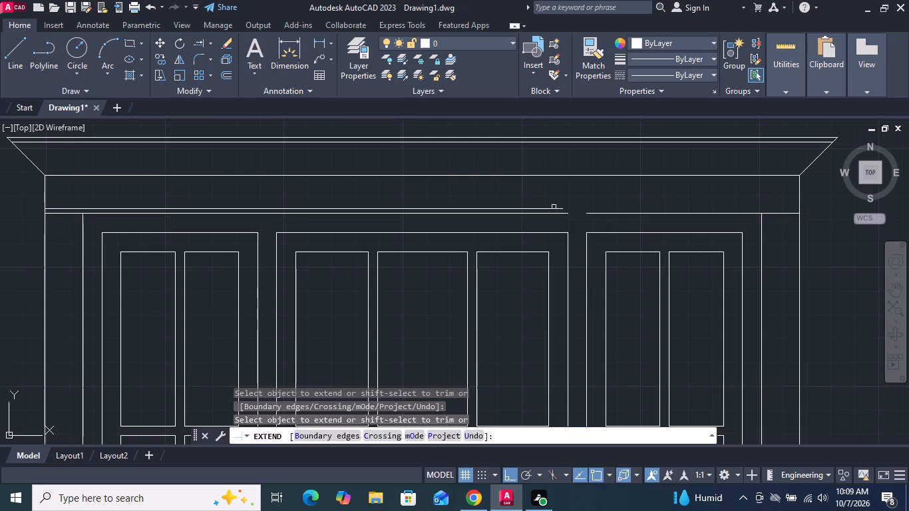
left_click(554, 208)
left_click(555, 213)
scroll(460, 169, "down", 2)
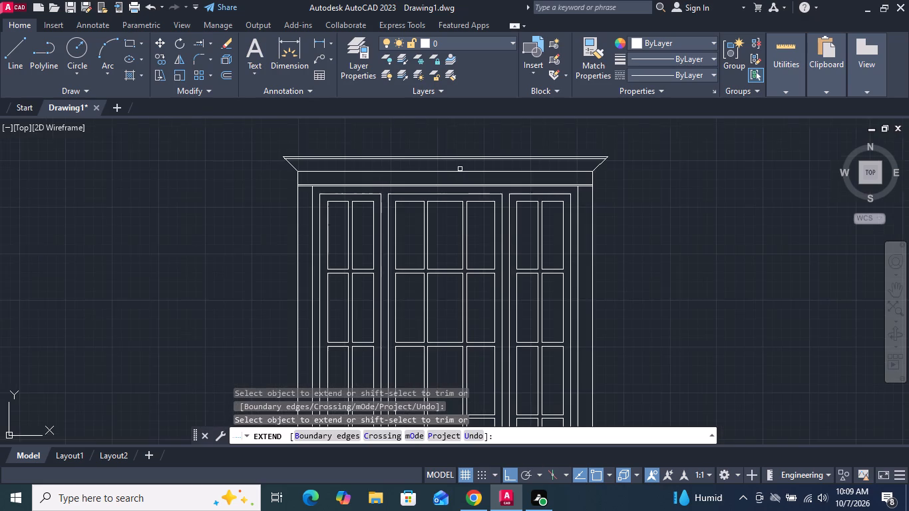
scroll(460, 169, "down", 2)
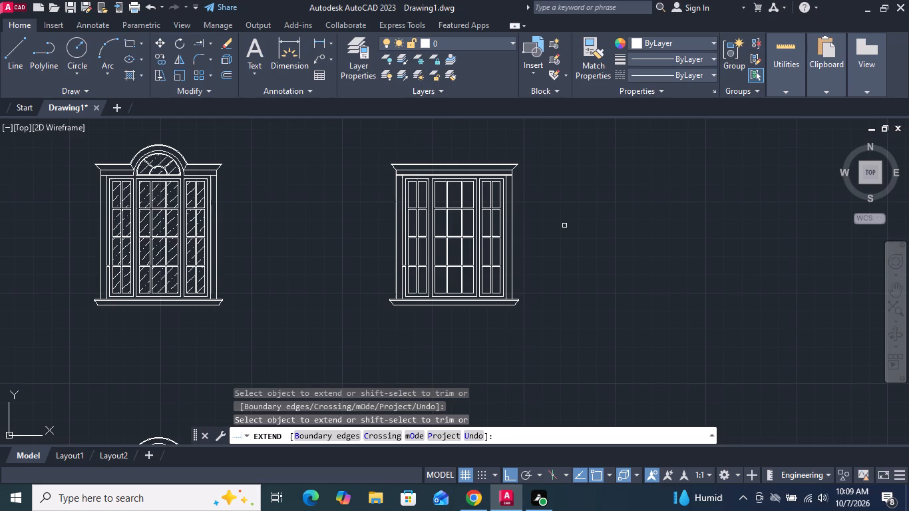
key("Return")
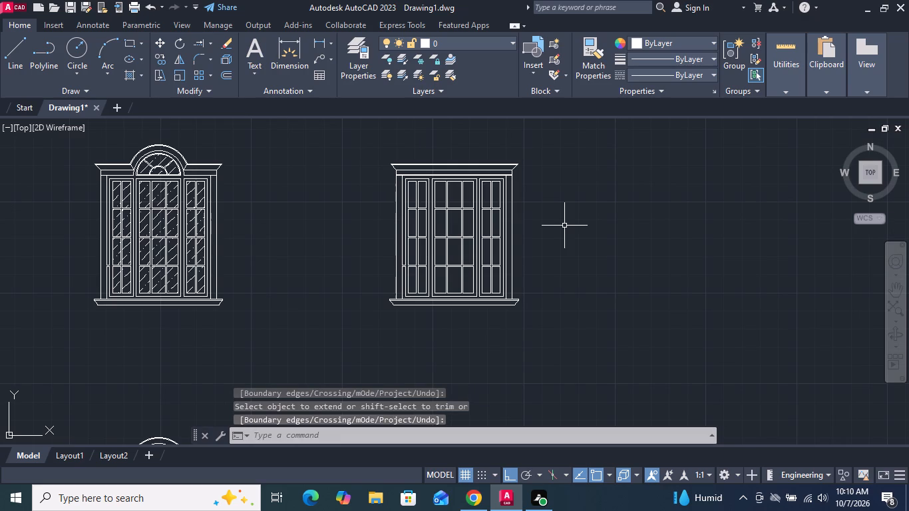
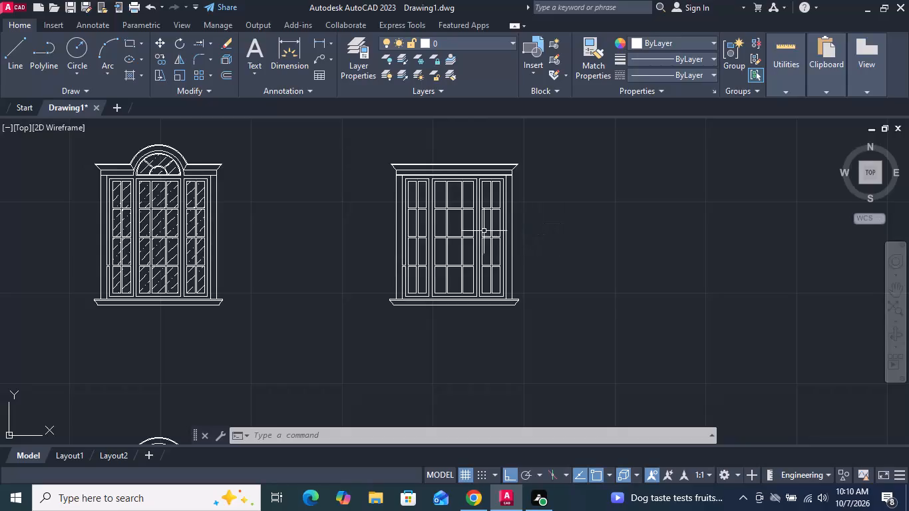
Trim away the top row of panes in the flat-headed window's central sash, along with the sash's outer frame sides and top line.
scroll(472, 228, "up", 1)
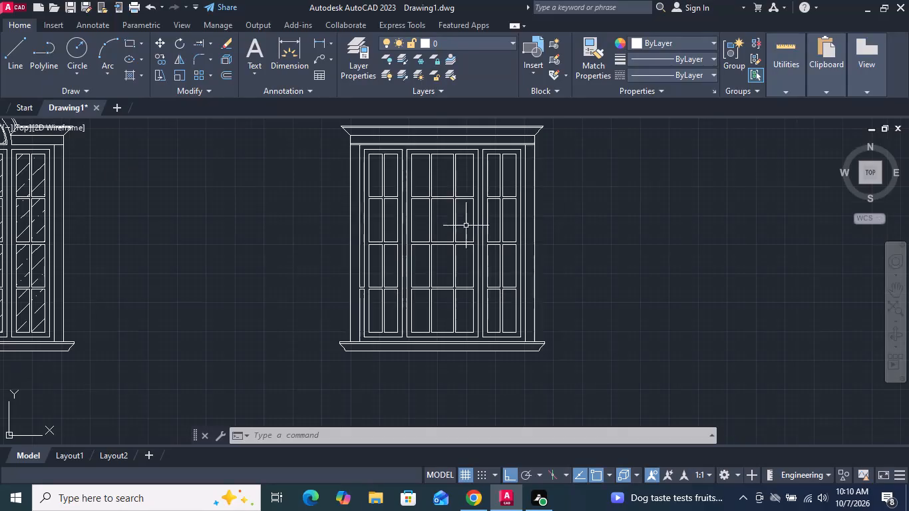
left_click(210, 41)
left_click(210, 61)
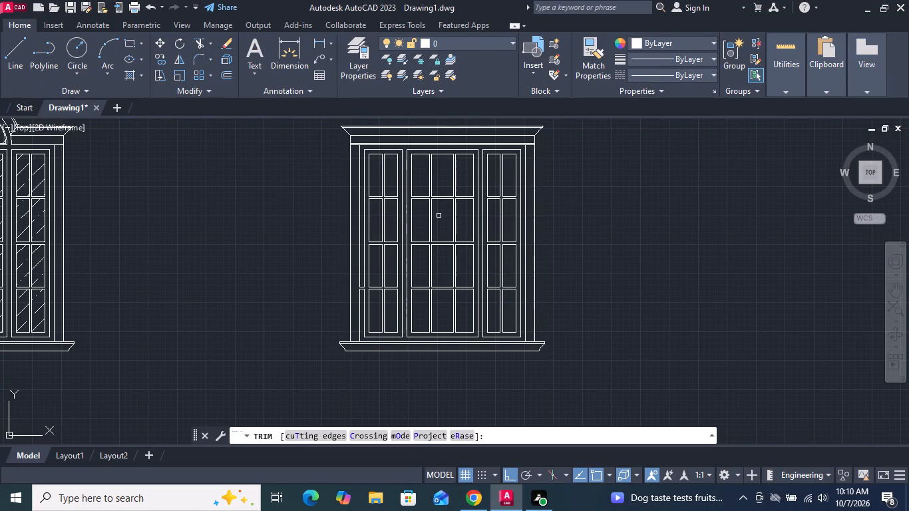
left_click(417, 193)
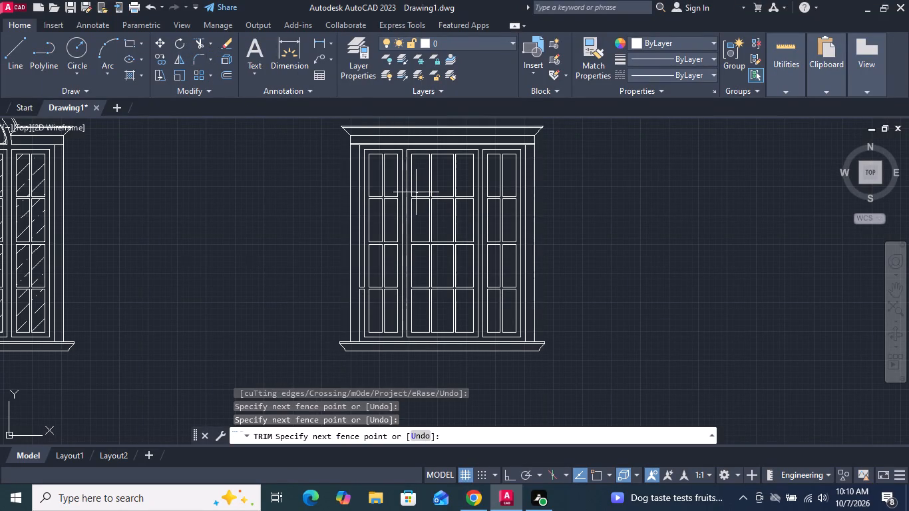
left_click(410, 180)
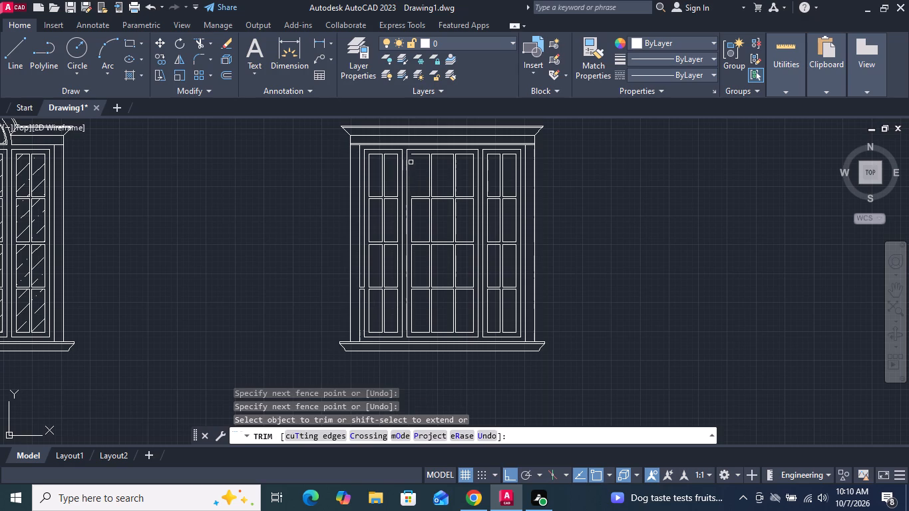
scroll(411, 162, "up", 2)
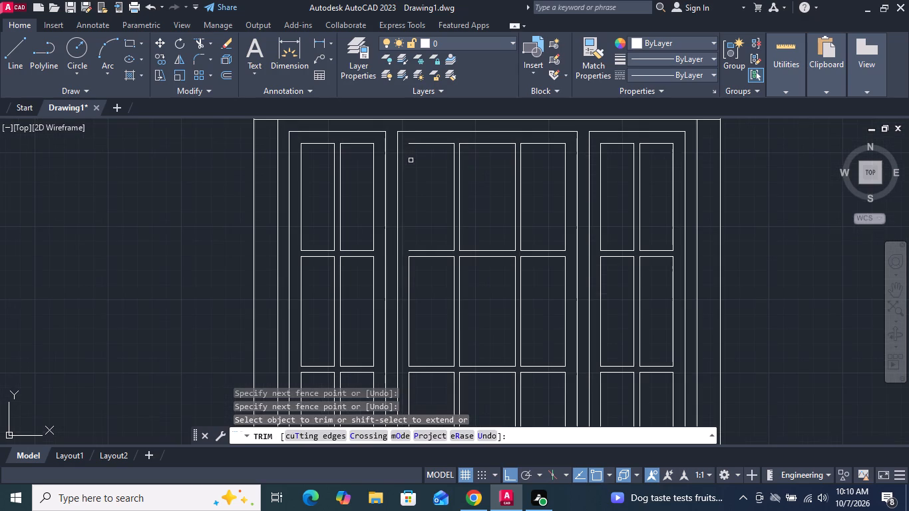
left_click(415, 145)
left_click(398, 148)
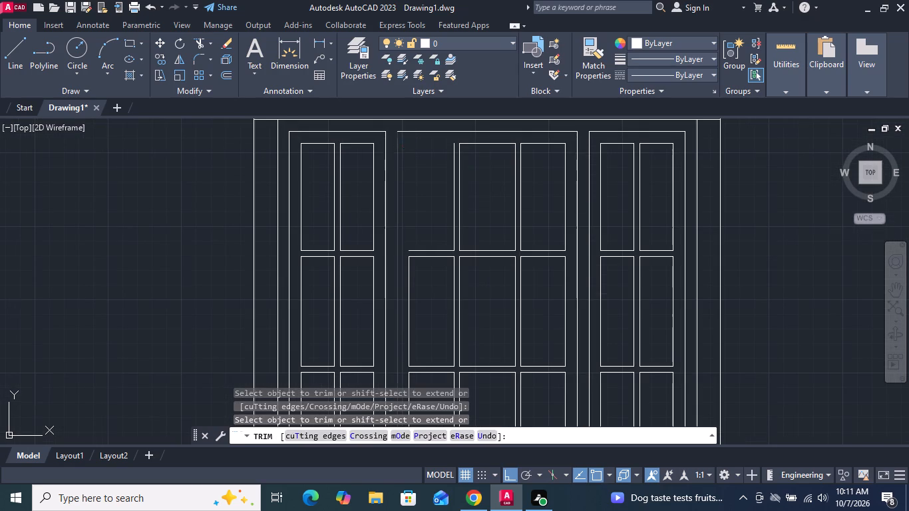
left_click(414, 132)
left_click_drag(487, 176, 450, 179)
left_click_drag(552, 181, 486, 181)
left_click_drag(573, 180, 572, 179)
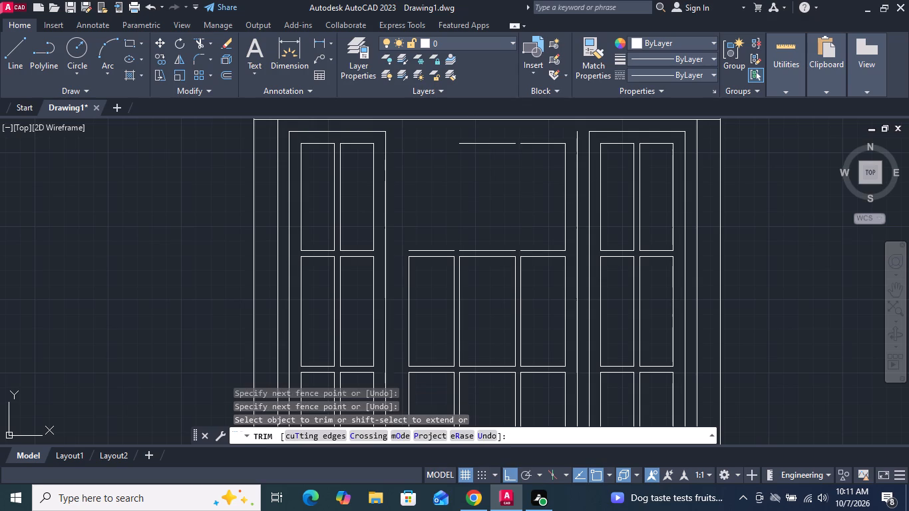
left_click_drag(572, 179, 491, 146)
scroll(490, 172, "down", 1)
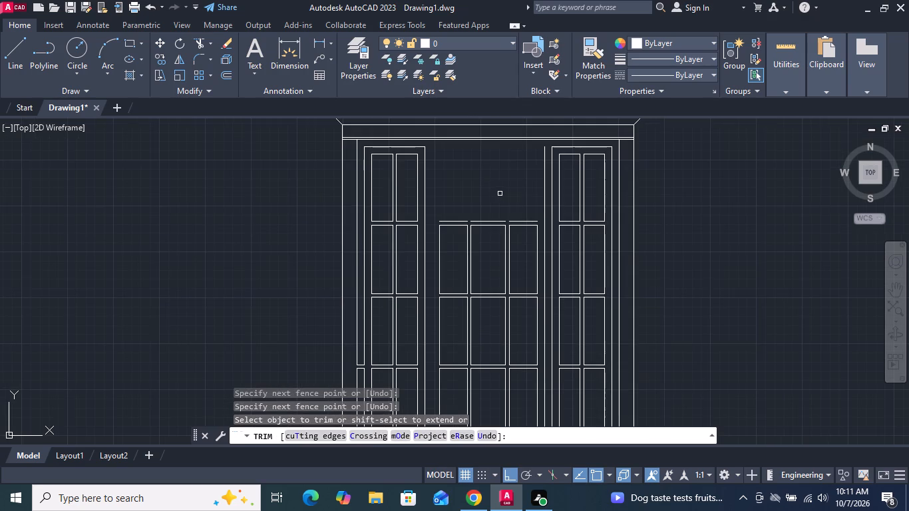
left_click(543, 177)
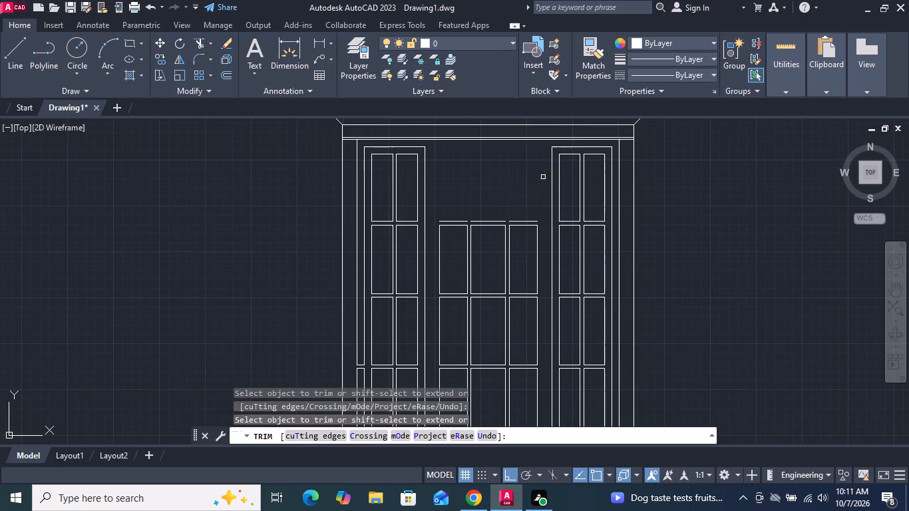
Trim away the second row of panes in the central sash, including its glazing bars and both horizontal lines above it.
left_click_drag(538, 259, 537, 250)
left_click_drag(532, 234, 531, 228)
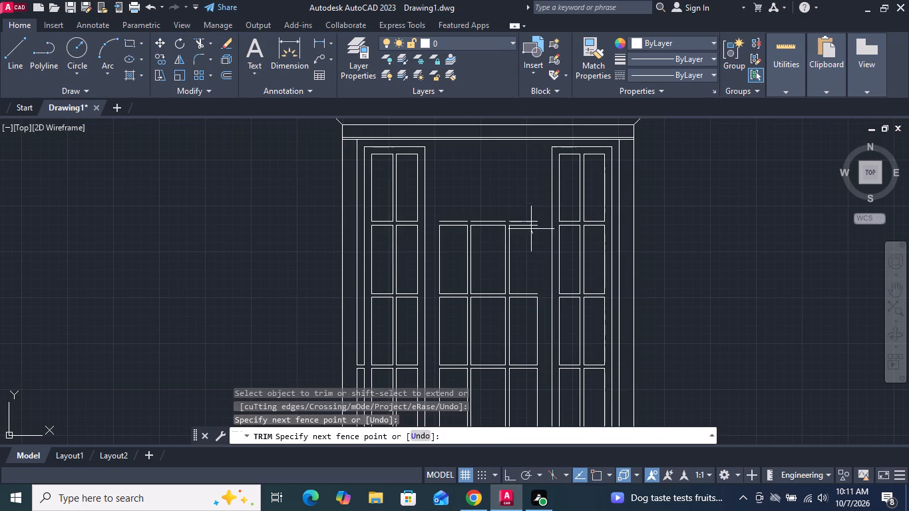
left_click_drag(531, 228, 528, 214)
left_click_drag(490, 204, 492, 237)
left_click_drag(454, 216, 454, 232)
left_click_drag(435, 254, 510, 257)
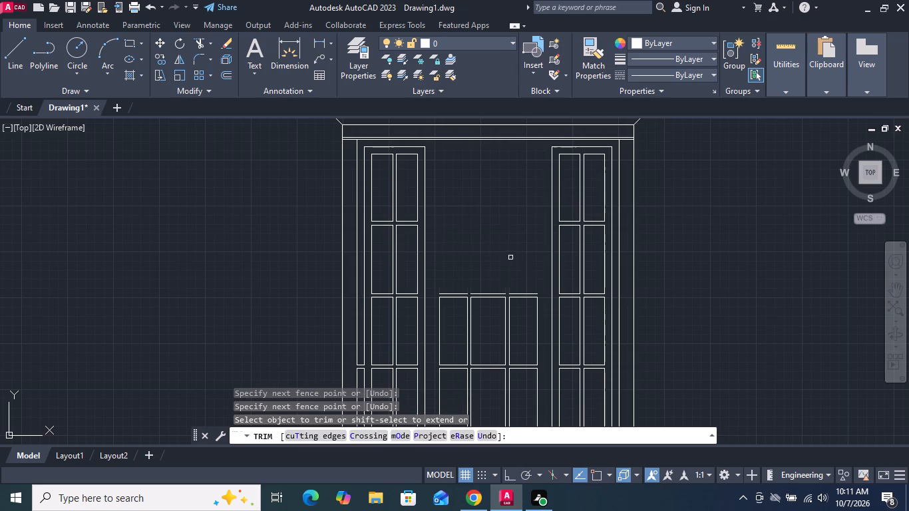
Trim away the third row of panes in the central sash, including the horizontal bar lines above it and its vertical lines.
middle_click_drag(492, 273, 484, 210)
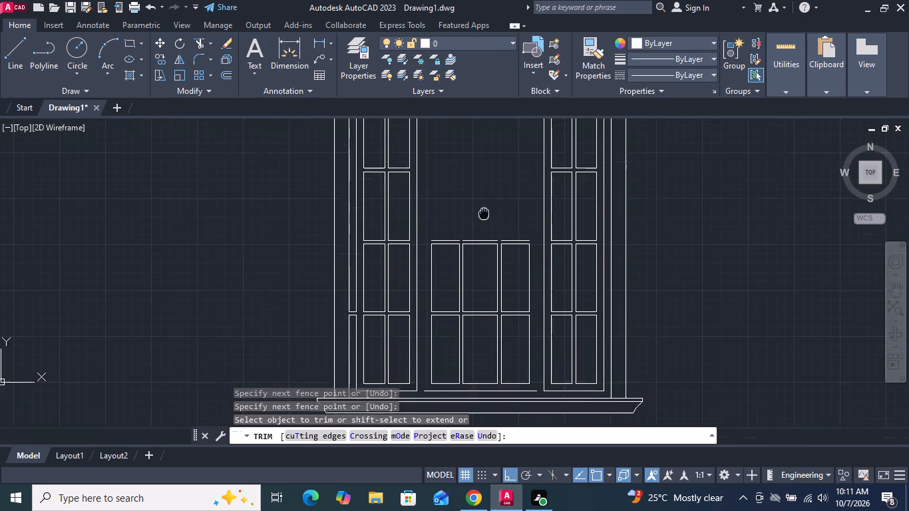
middle_click_drag(484, 210, 482, 174)
left_click(488, 192)
left_click_drag(484, 185, 484, 229)
left_click_drag(476, 170, 483, 220)
left_click_drag(442, 176, 447, 212)
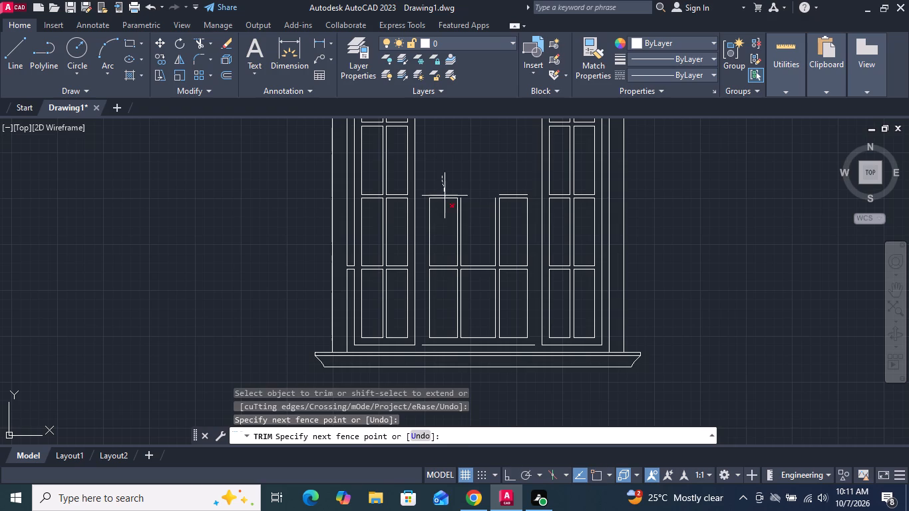
left_click_drag(447, 212, 447, 214)
left_click_drag(507, 178, 507, 214)
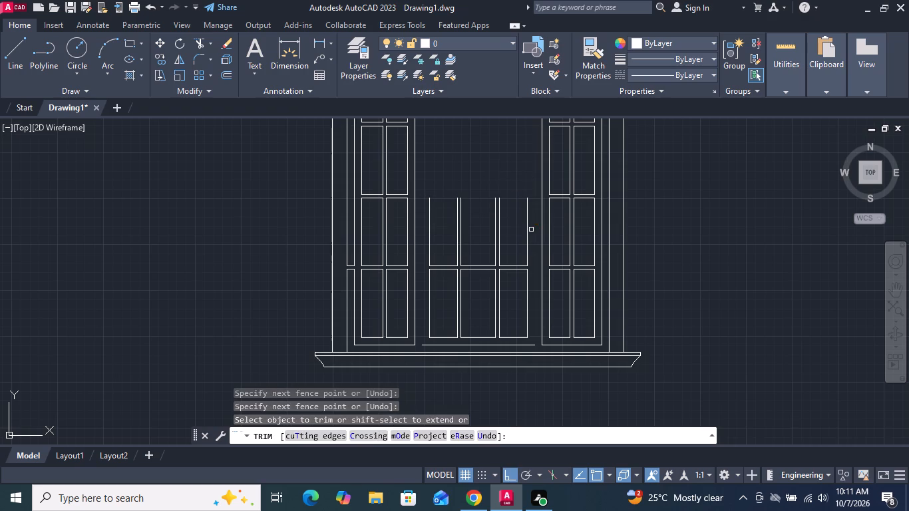
left_click_drag(531, 230, 425, 234)
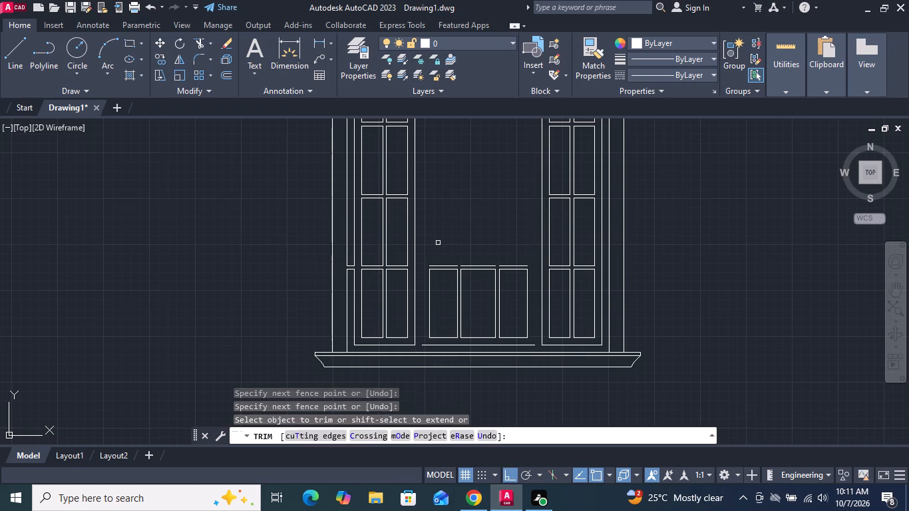
Trim the horizontal bar lines above the central sash's bottom row of panes and all the vertical lines of that row.
left_click_drag(443, 252, 449, 282)
left_click_drag(492, 248, 491, 286)
left_click_drag(515, 249, 515, 280)
left_click_drag(533, 301, 458, 301)
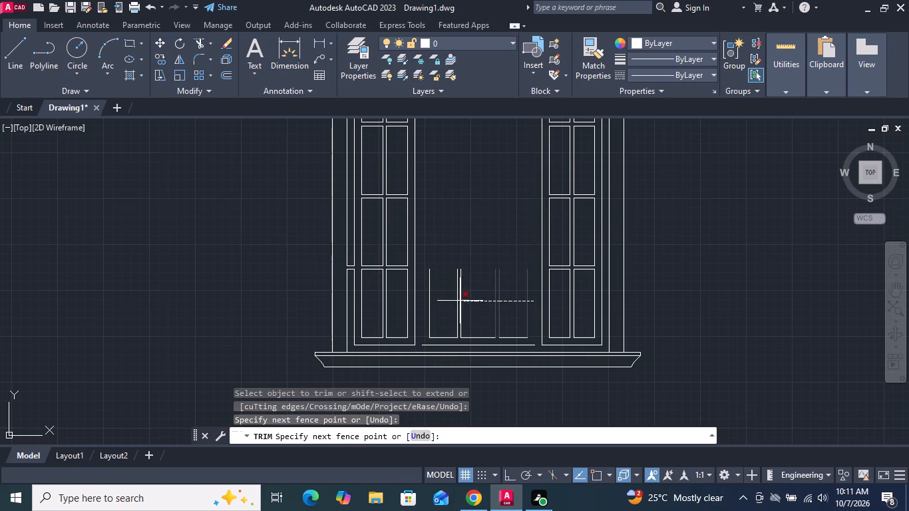
left_click_drag(458, 301, 425, 302)
Trim the leftover horizontal lines at the central sash's base, leaving the opening between the side sashes empty, and end Trim.
scroll(471, 361, "up", 2)
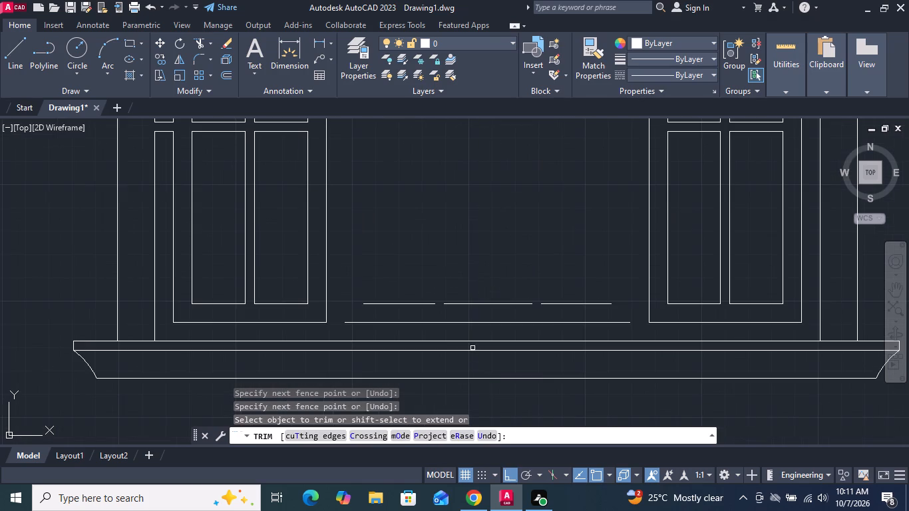
left_click_drag(475, 327, 471, 316)
left_click(464, 289)
left_click_drag(425, 287, 425, 328)
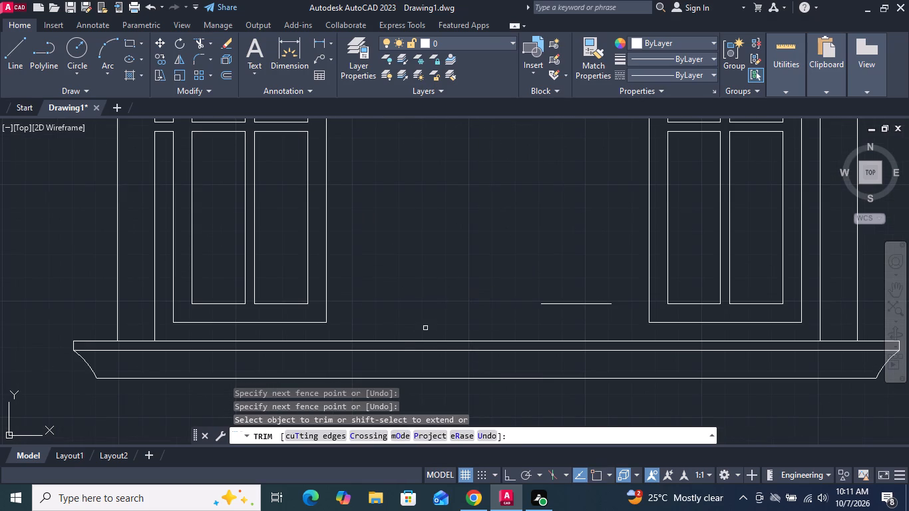
left_click_drag(573, 274, 570, 315)
scroll(541, 322, "down", 5)
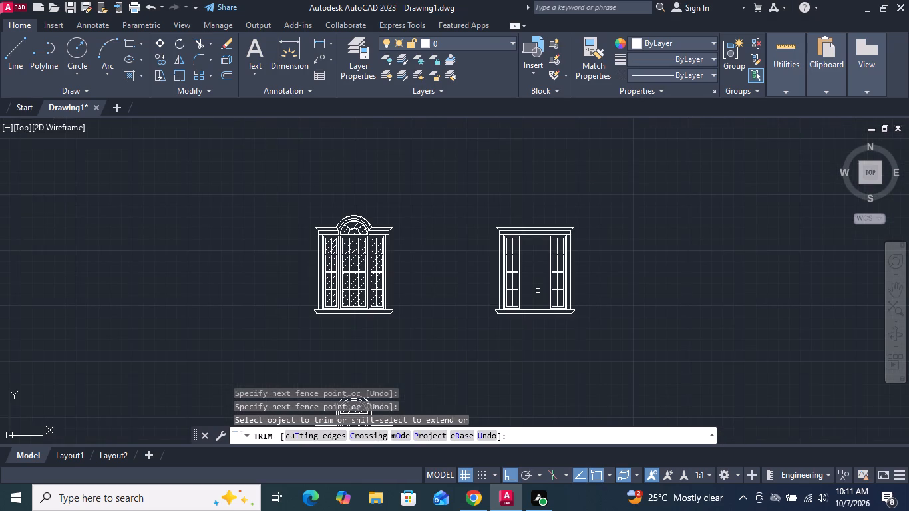
middle_click_drag(536, 281, 517, 307)
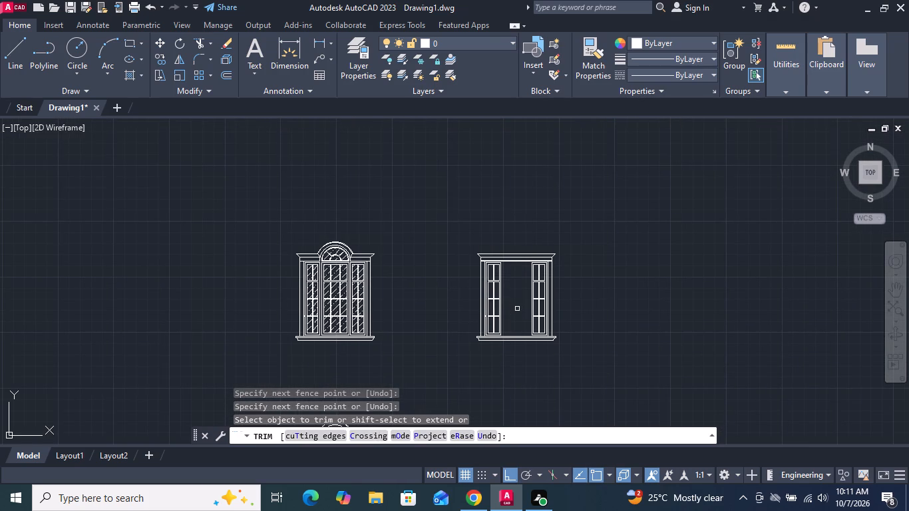
scroll(517, 309, "up", 1)
middle_click_drag(517, 308, 464, 311)
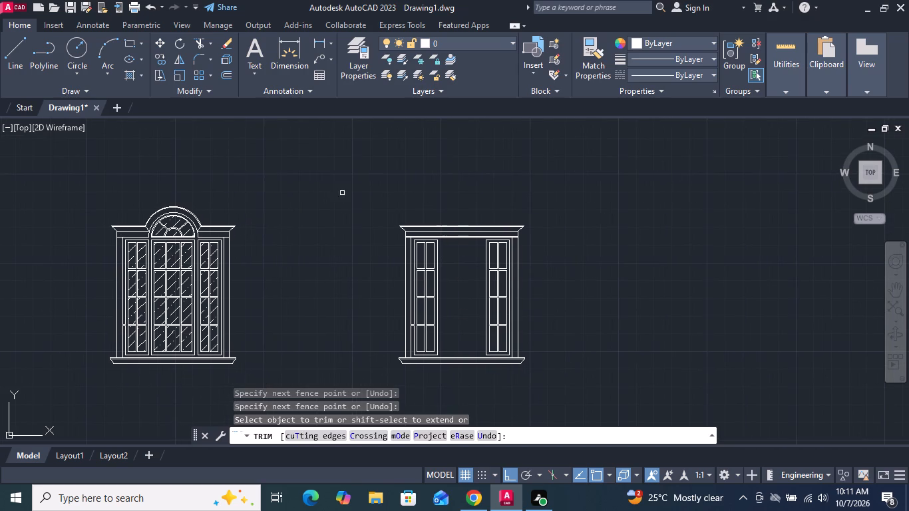
left_click_drag(154, 72, 159, 85)
left_click_drag(562, 389, 555, 377)
left_click(565, 298)
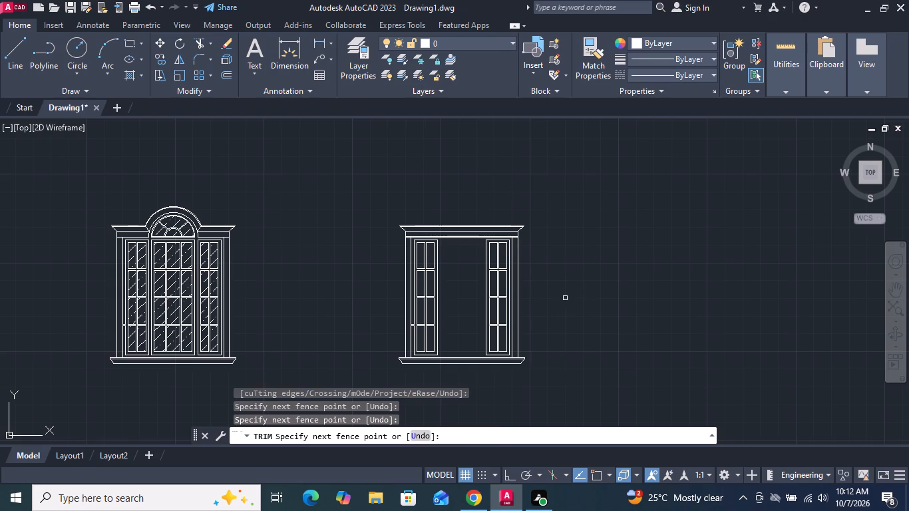
key("Escape")
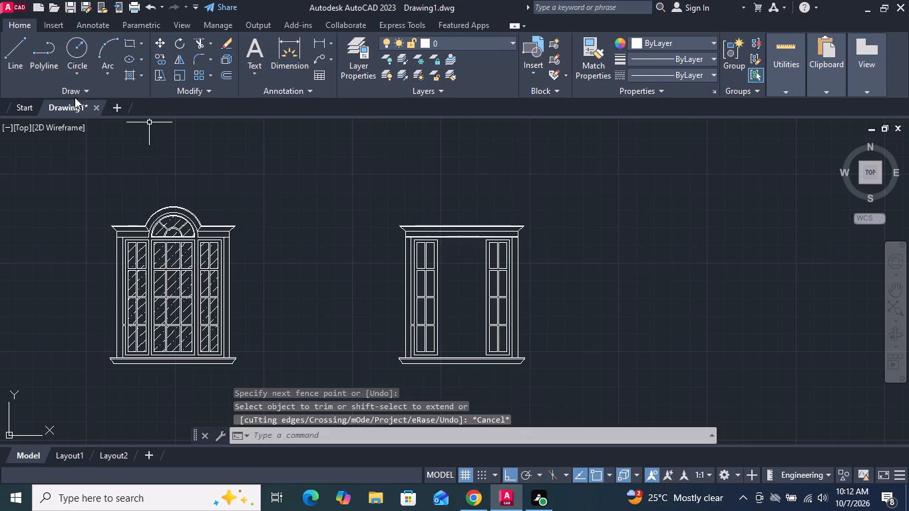
Stretch the right part of the flat-headed window horizontally inward, bringing the right side sash closer to the left one.
left_click(153, 77)
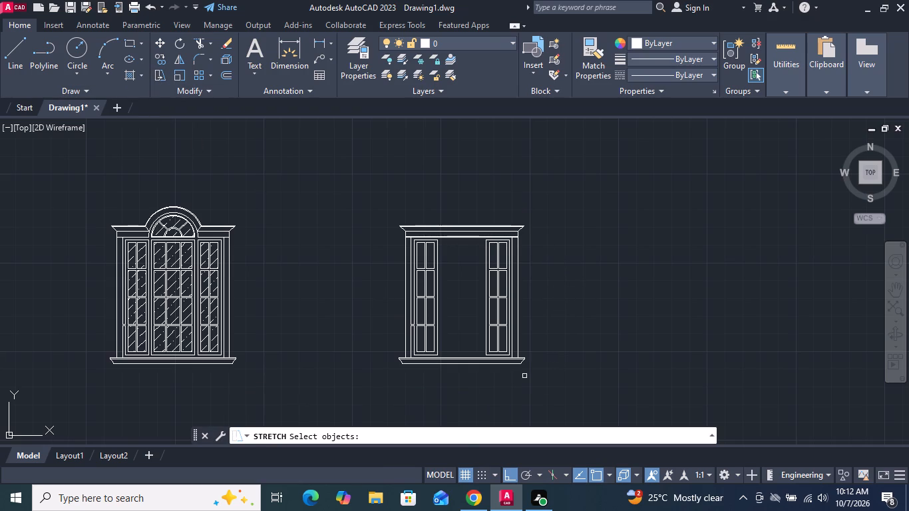
left_click(556, 383)
left_click(472, 178)
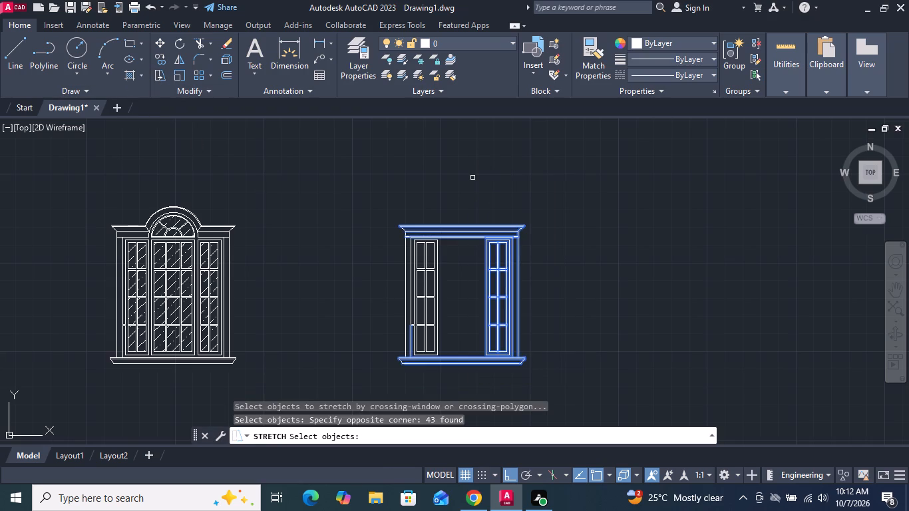
key("Return")
scroll(510, 310, "up", 1)
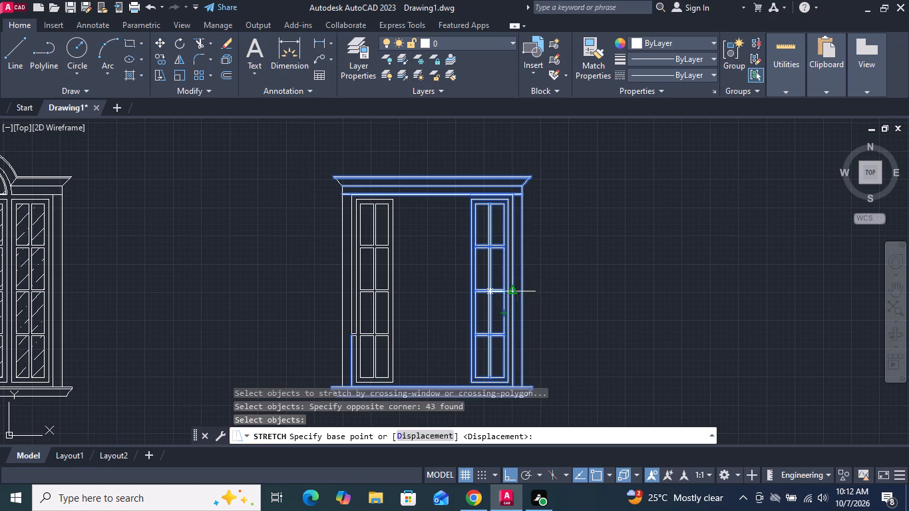
left_click(521, 285)
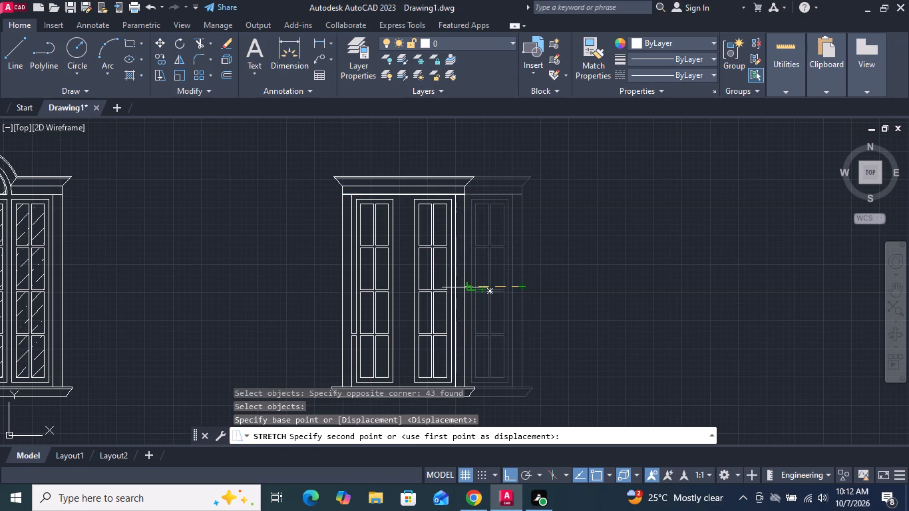
left_click(464, 286)
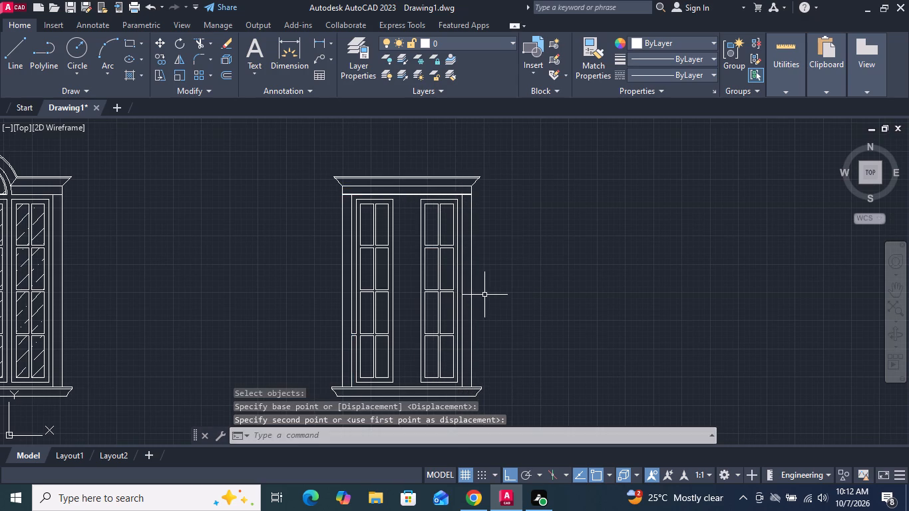
Stretch the left part of the flat-headed window horizontally inward by about 11 inches, bringing its left sash up against the right sash.
middle_click_drag(491, 294, 490, 276)
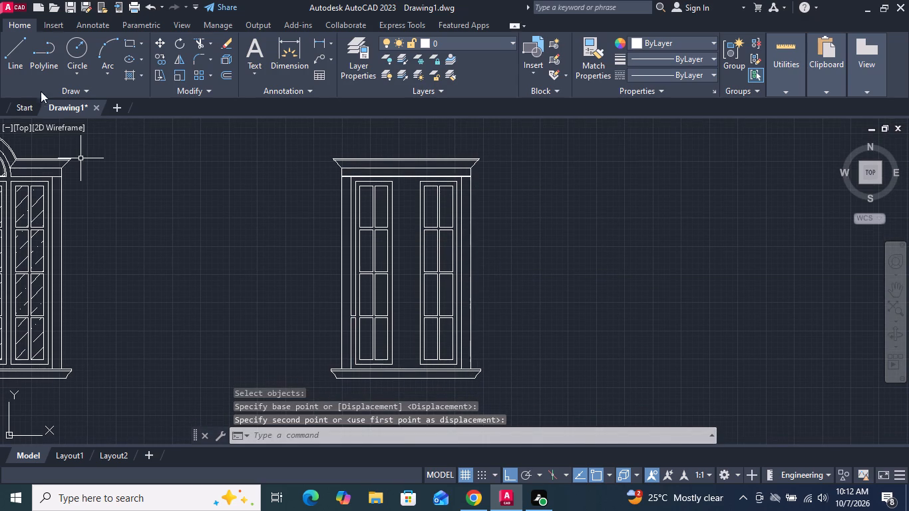
left_click(150, 74)
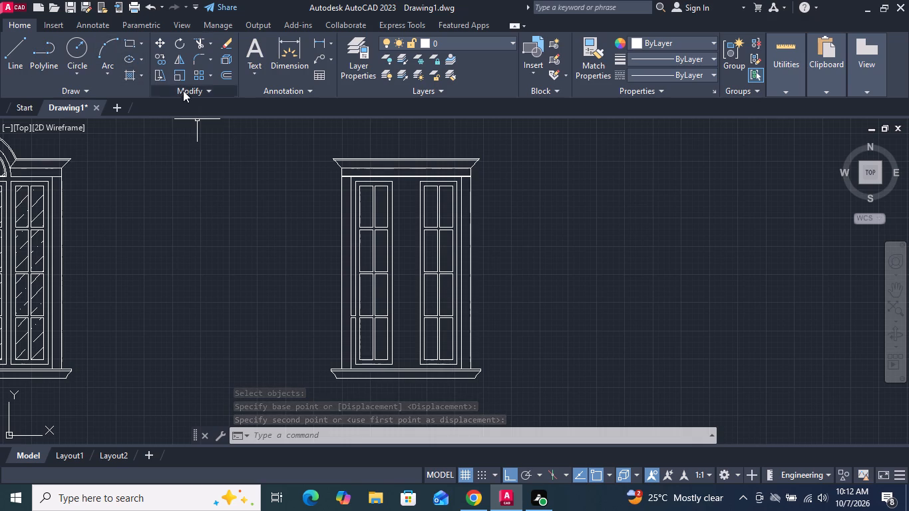
left_click_drag(162, 73, 164, 86)
scroll(256, 202, "down", 1)
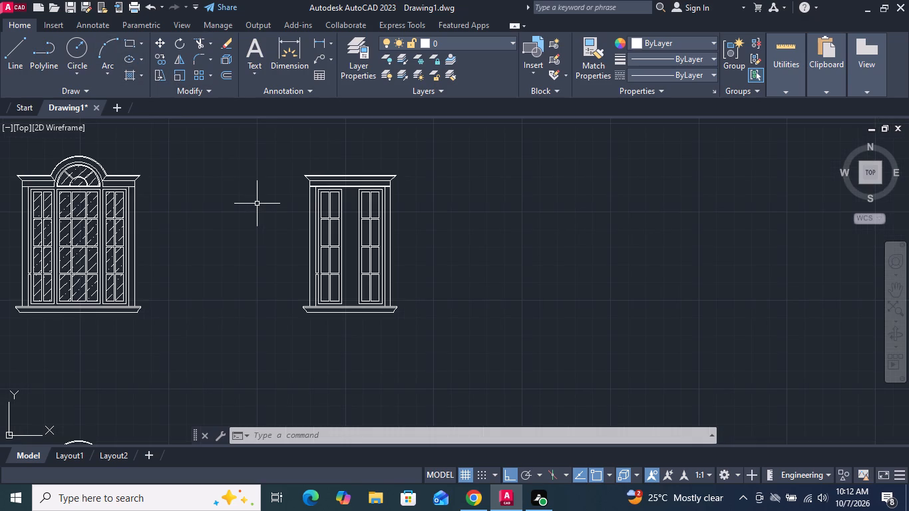
left_click(157, 76)
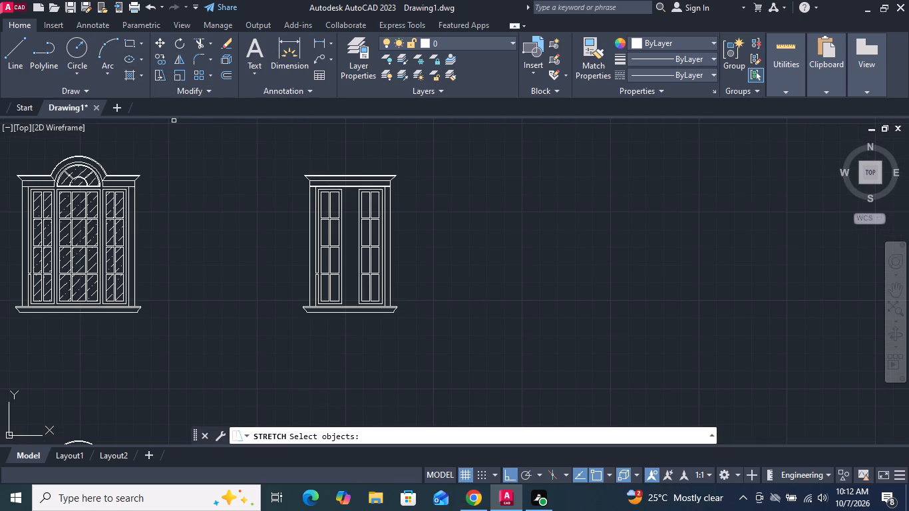
left_click(345, 330)
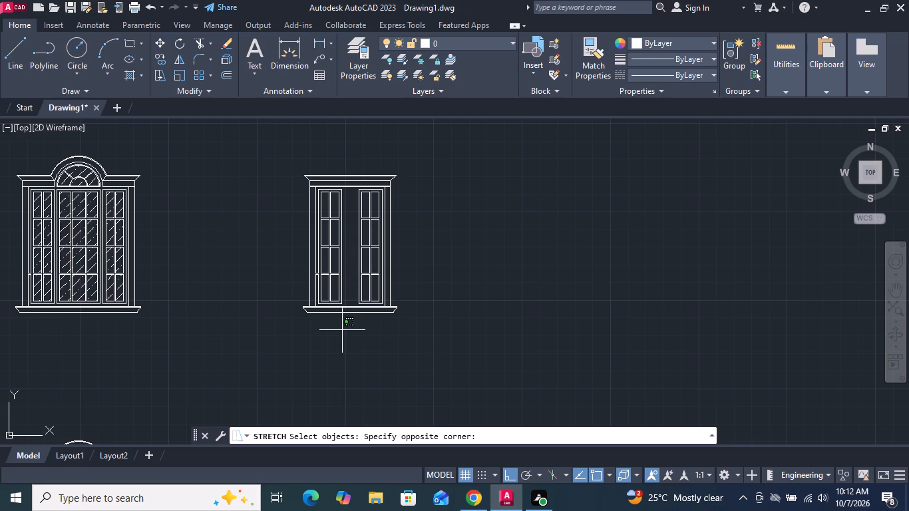
left_click(279, 152)
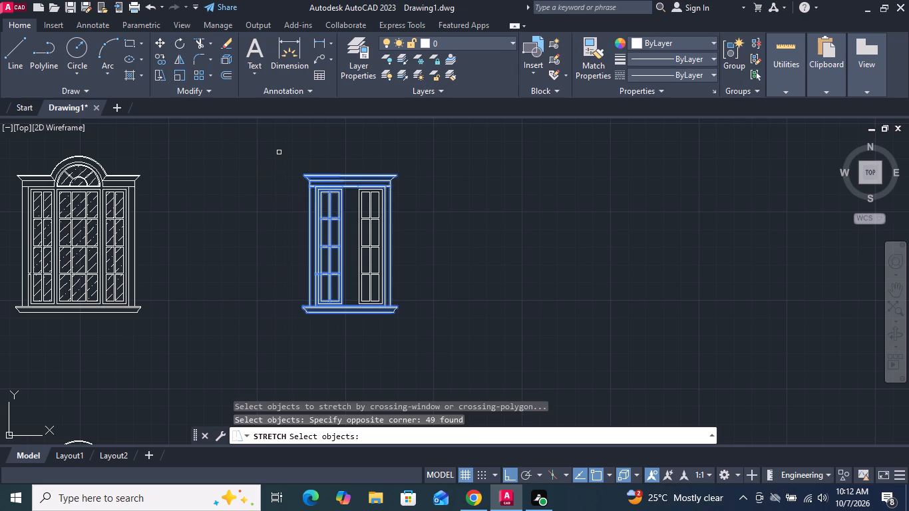
key("Return")
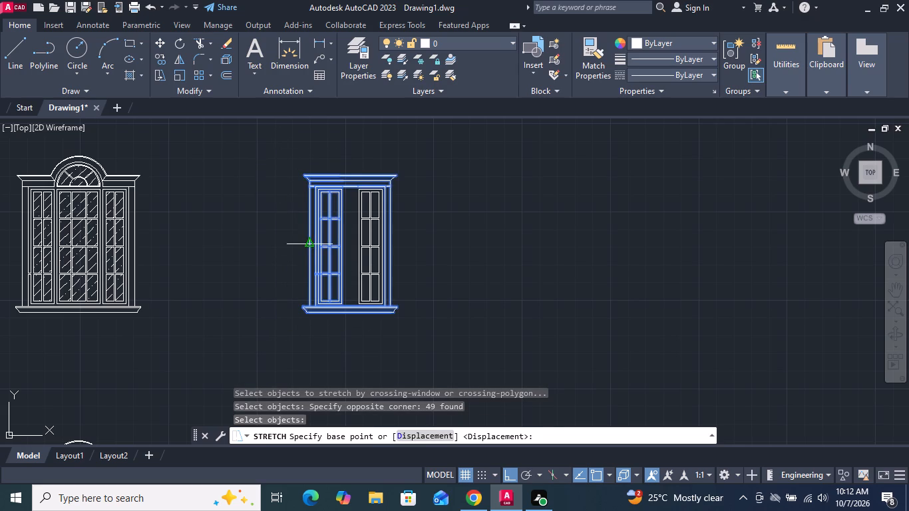
left_click(305, 246)
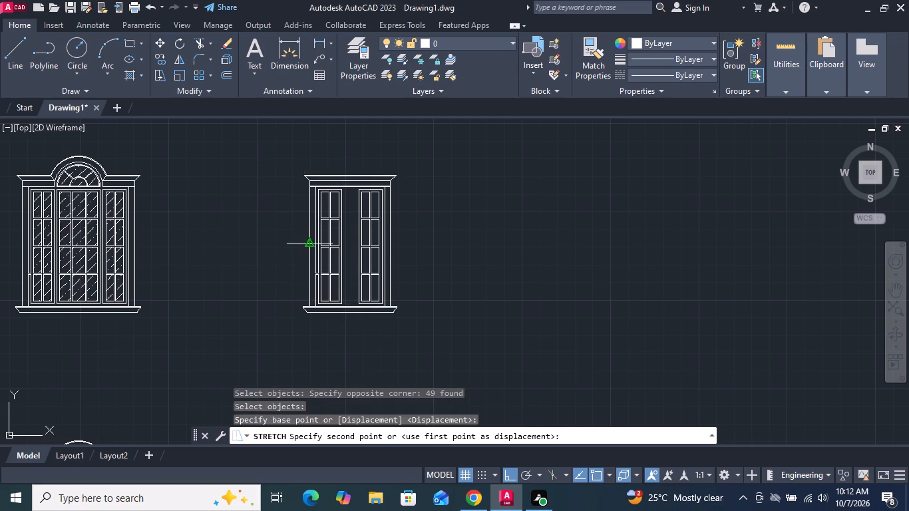
scroll(308, 246, "up", 1)
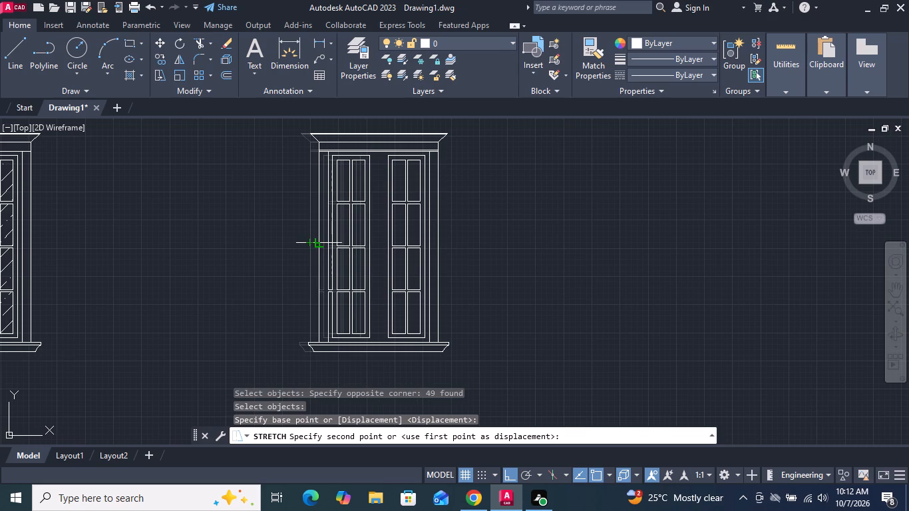
scroll(321, 244, "up", 3)
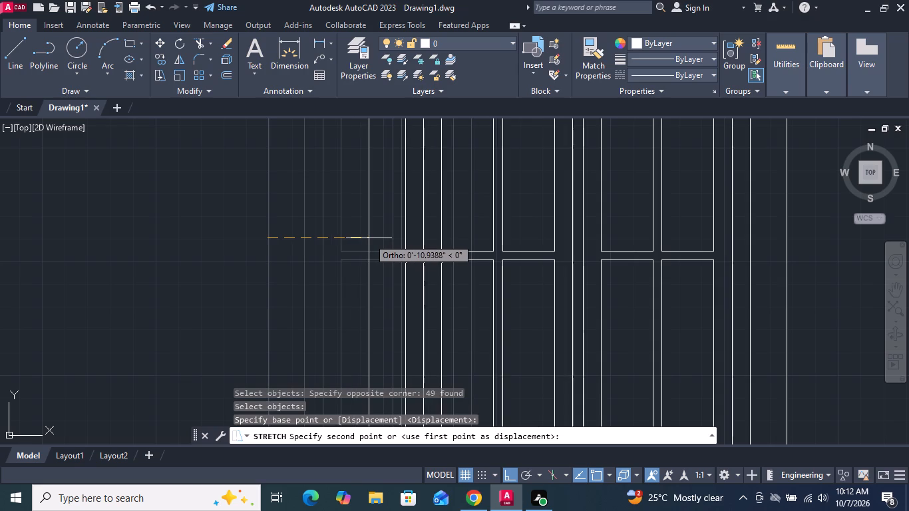
left_click(370, 238)
scroll(337, 244, "down", 3)
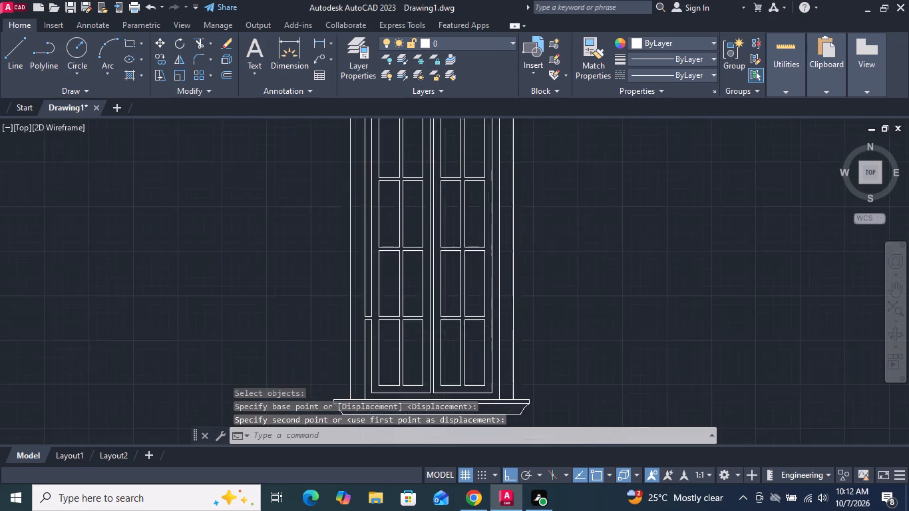
middle_click_drag(527, 276, 497, 295)
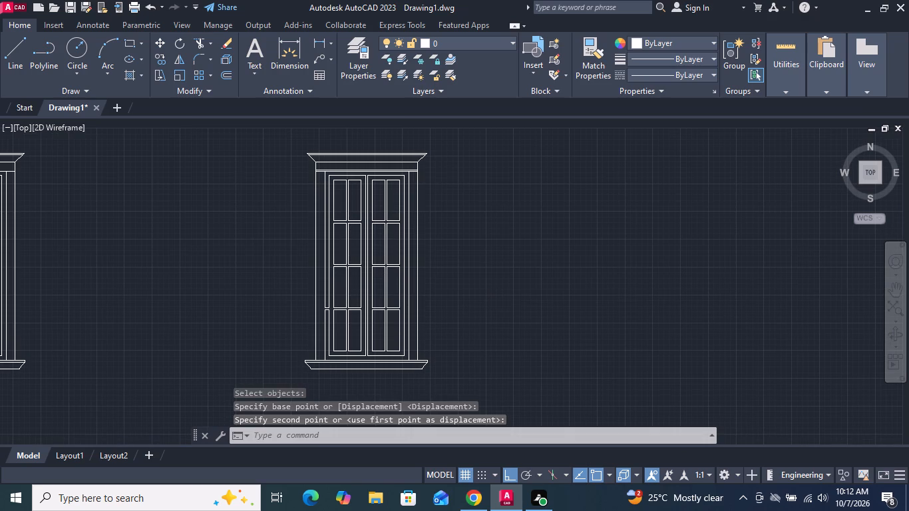
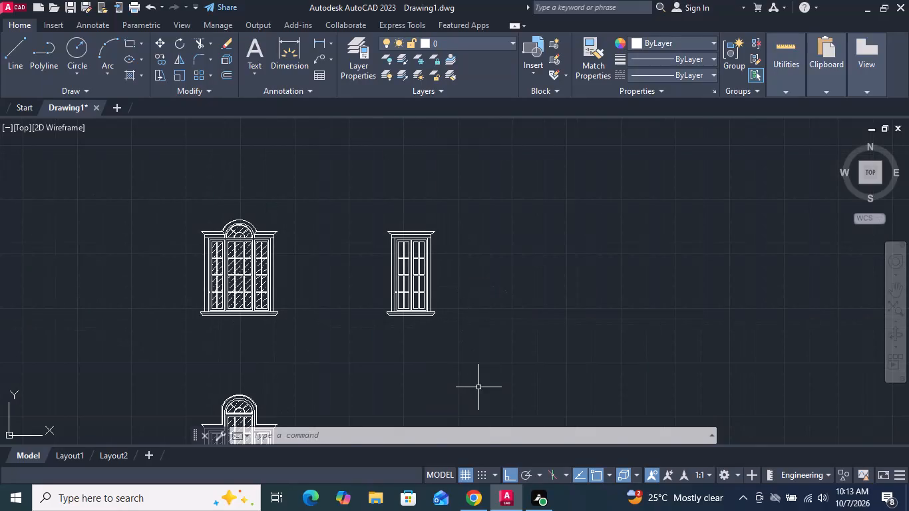
Move the rectangular double-sash window horizontally closer to the upper arched window.
left_click_drag(478, 383, 470, 362)
left_click(346, 200)
key("m")
key("Return")
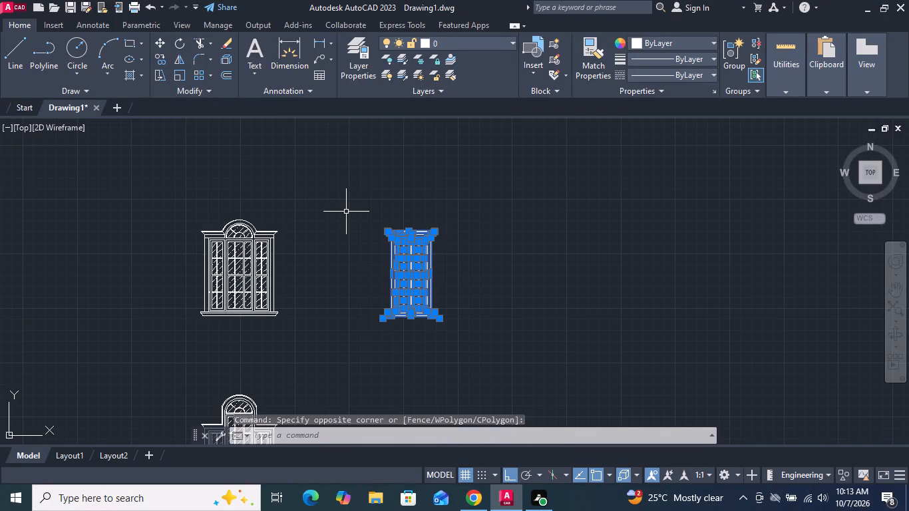
left_click(406, 349)
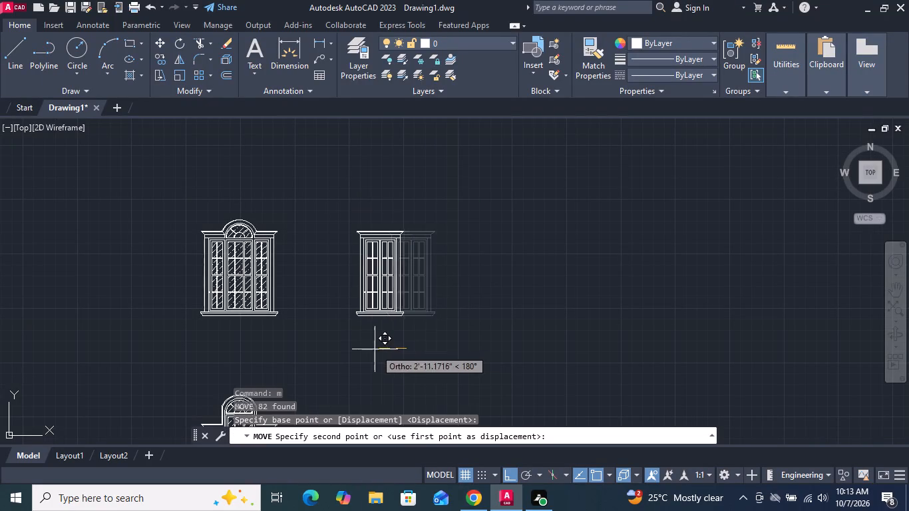
left_click(345, 350)
key("Return")
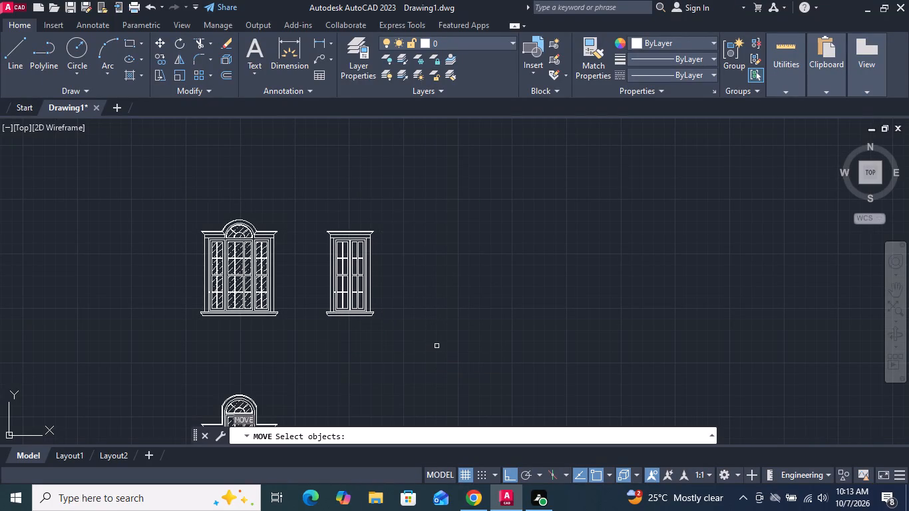
key("Return")
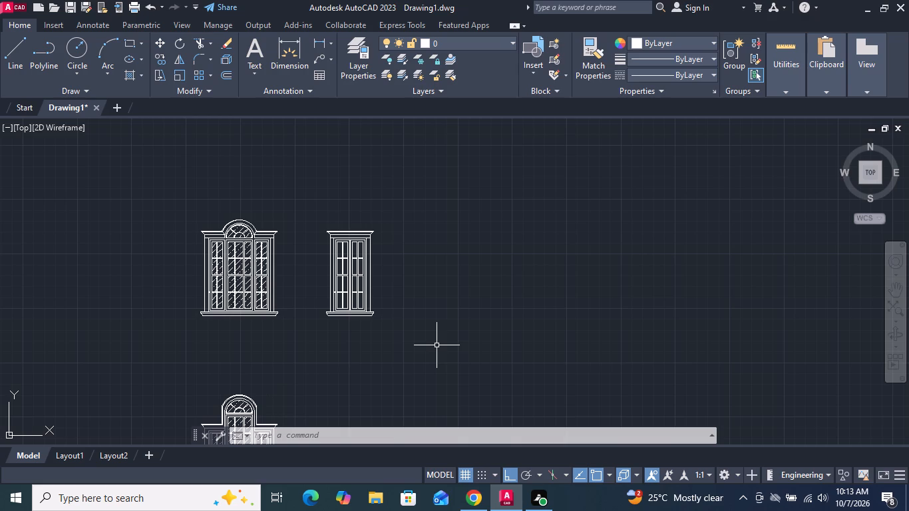
Copy the double-sash window horizontally to the side away from the arched window, keeping it level with the original.
left_click_drag(427, 342, 425, 339)
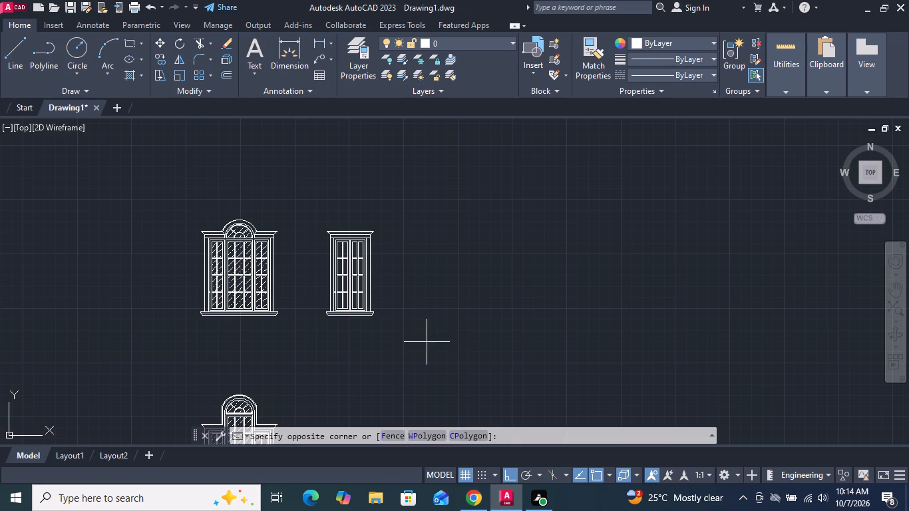
left_click_drag(425, 339, 422, 335)
left_click(305, 198)
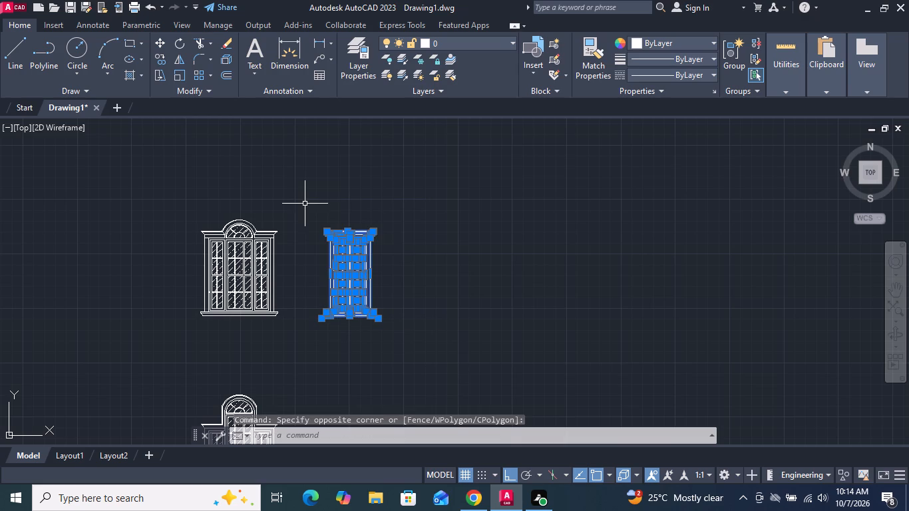
type("co")
key("Return")
left_click(305, 204)
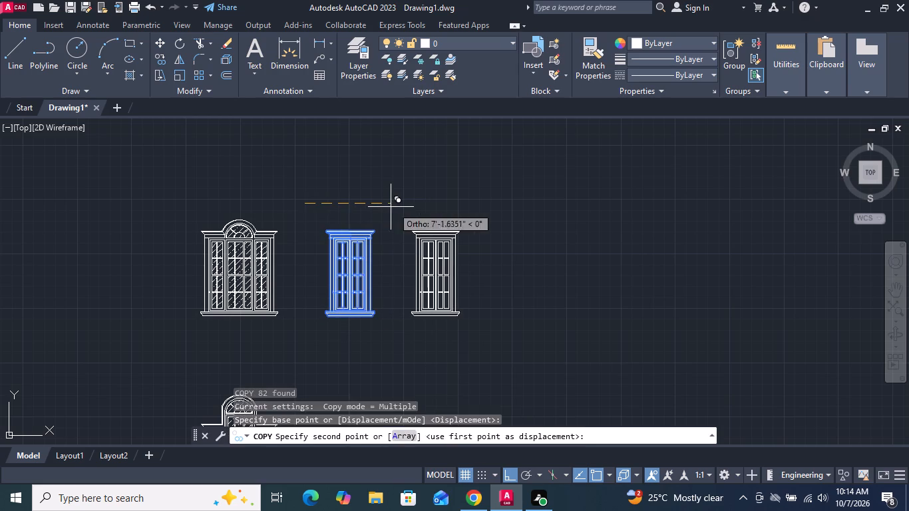
left_click(408, 206)
key("Return")
Trim away the right sash's bottom row of panes, its bottom rail and its side frame lines in the copied window.
scroll(462, 272, "up", 1)
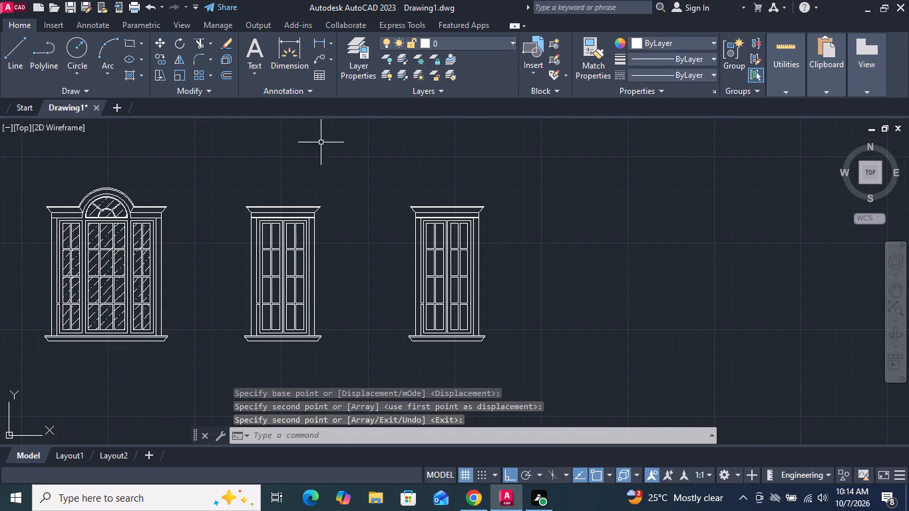
left_click(201, 43)
scroll(476, 319, "up", 3)
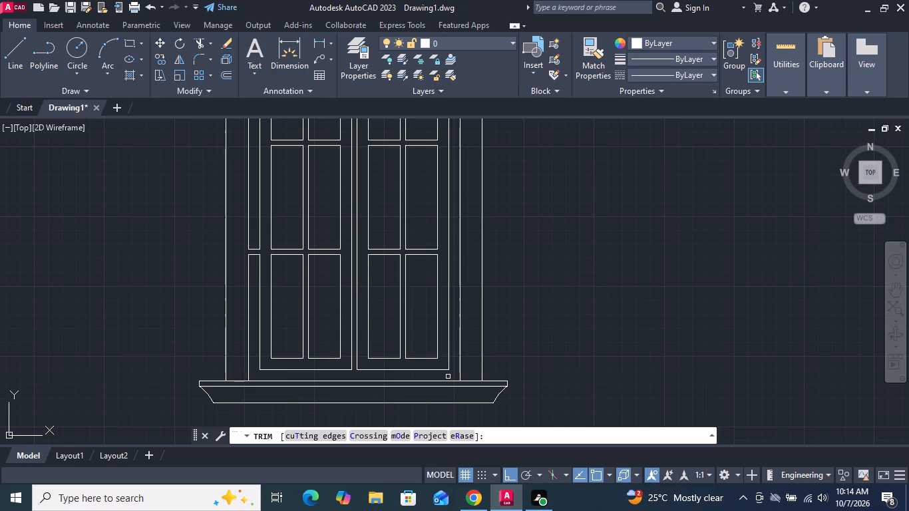
left_click(448, 376)
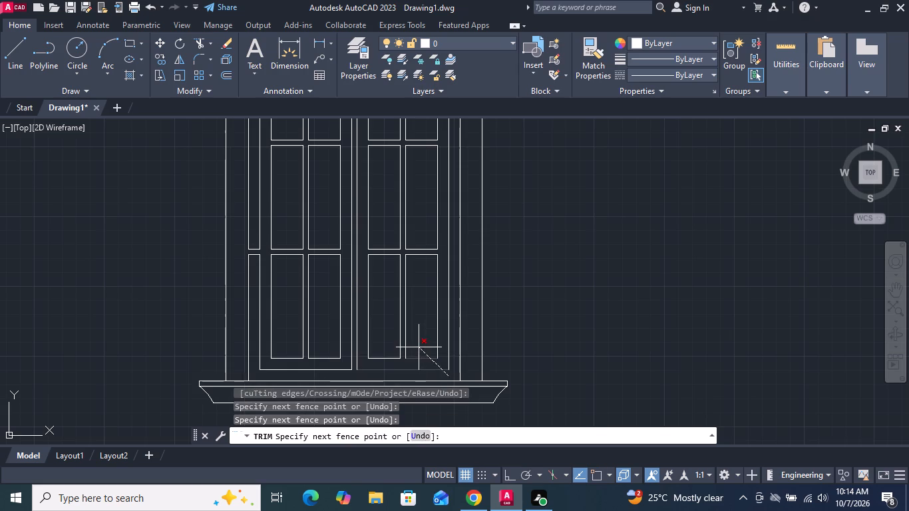
left_click(418, 345)
left_click_drag(452, 343, 397, 342)
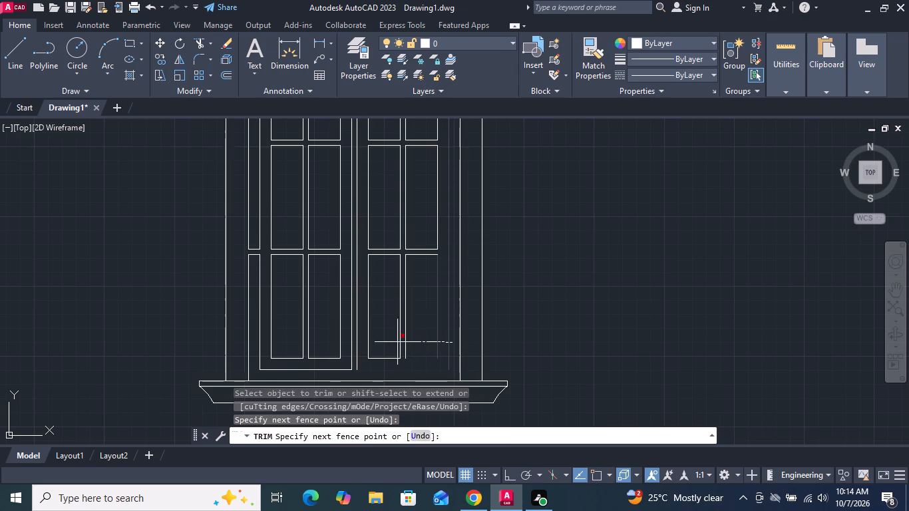
left_click_drag(397, 342, 357, 336)
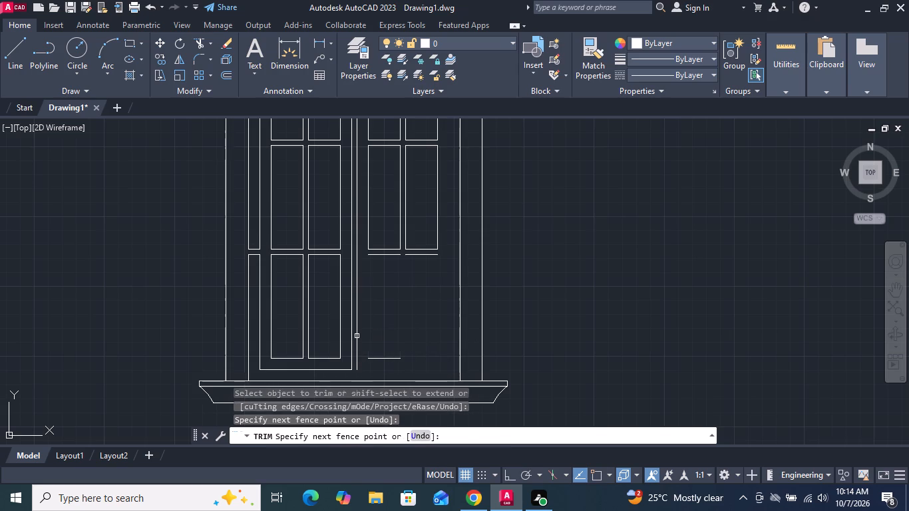
left_click_drag(393, 377, 385, 345)
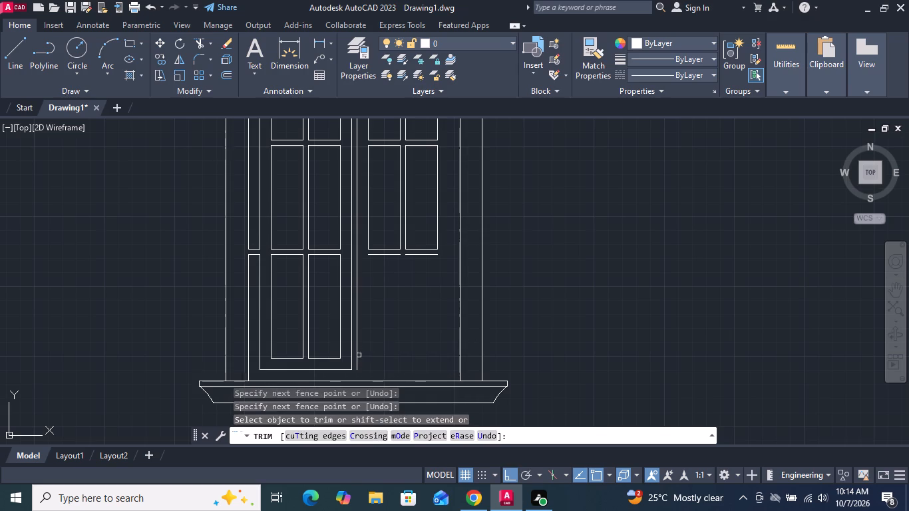
left_click(356, 355)
Trim away the two middle rows of panes in the copied window's right sash.
middle_click_drag(387, 305, 387, 412)
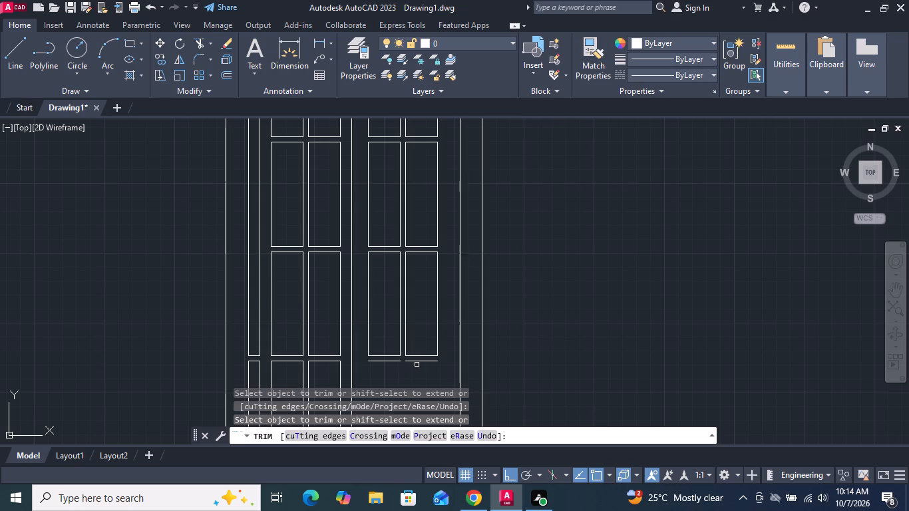
left_click_drag(417, 370, 421, 229)
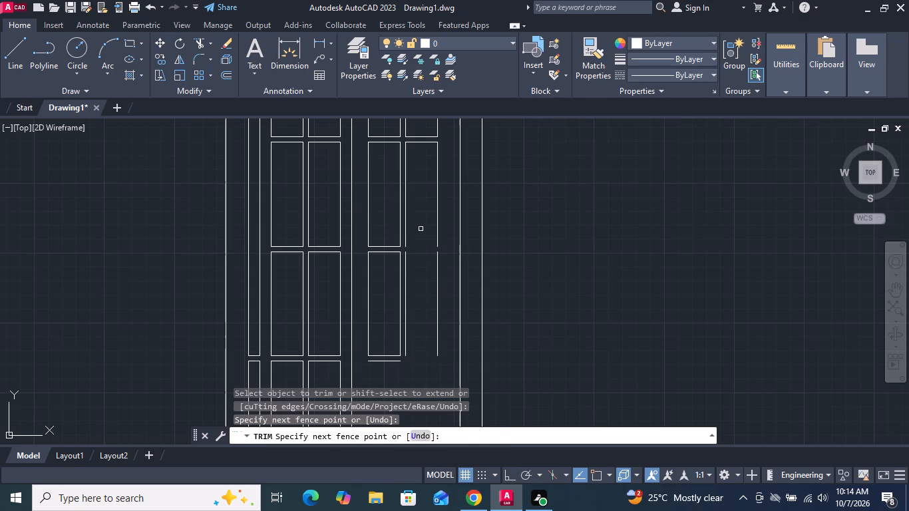
left_click_drag(384, 386, 391, 204)
left_click_drag(446, 302, 365, 299)
middle_click_drag(375, 289, 387, 378)
left_click_drag(375, 312, 387, 308)
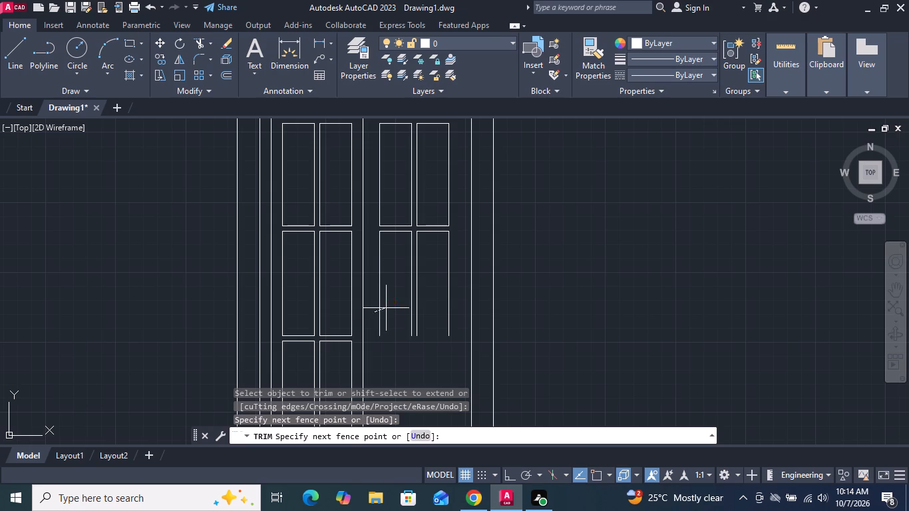
left_click_drag(387, 308, 455, 307)
Trim away the top row of panes and the top frame line of the copied window's right sash.
middle_click_drag(423, 283, 415, 406)
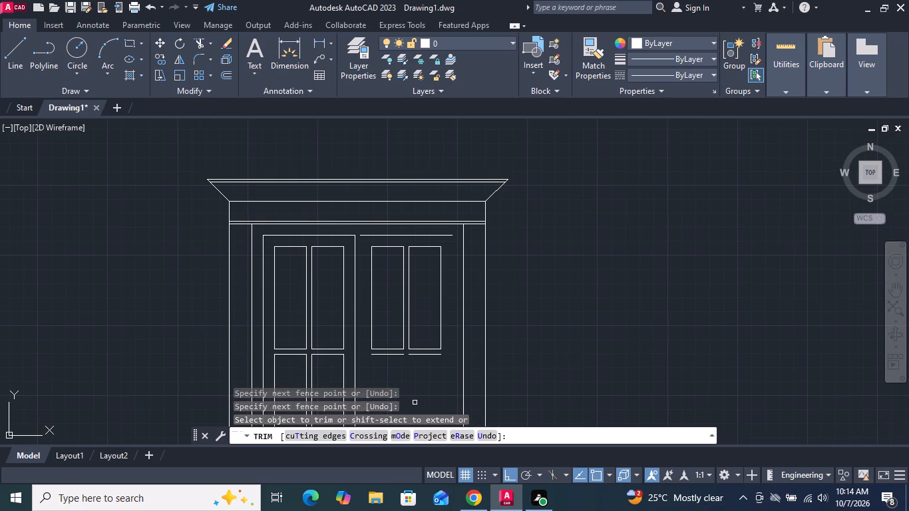
left_click_drag(432, 361, 432, 241)
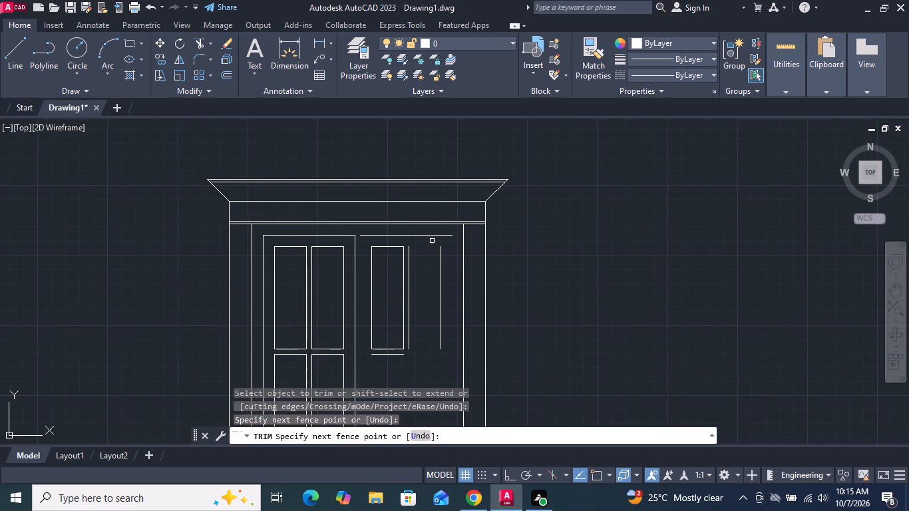
left_click(429, 234)
left_click_drag(449, 297, 447, 297)
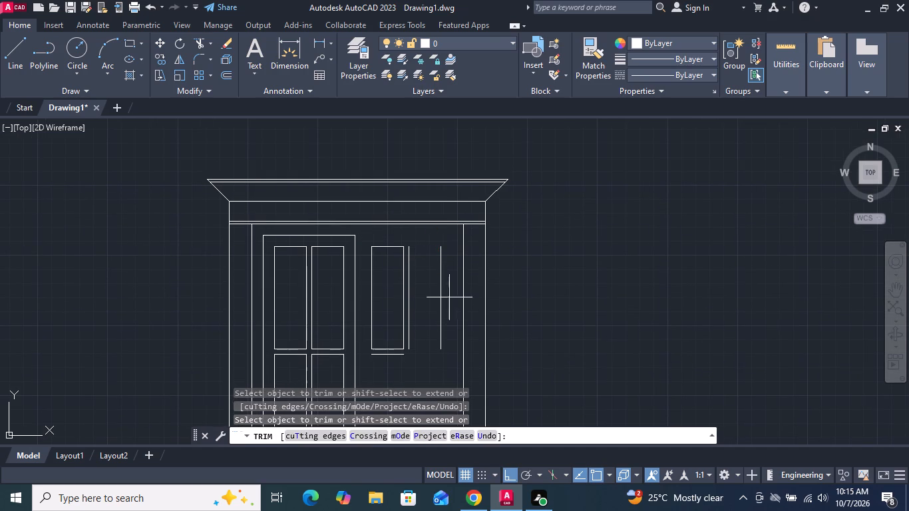
left_click_drag(447, 297, 359, 302)
left_click_drag(379, 241, 382, 285)
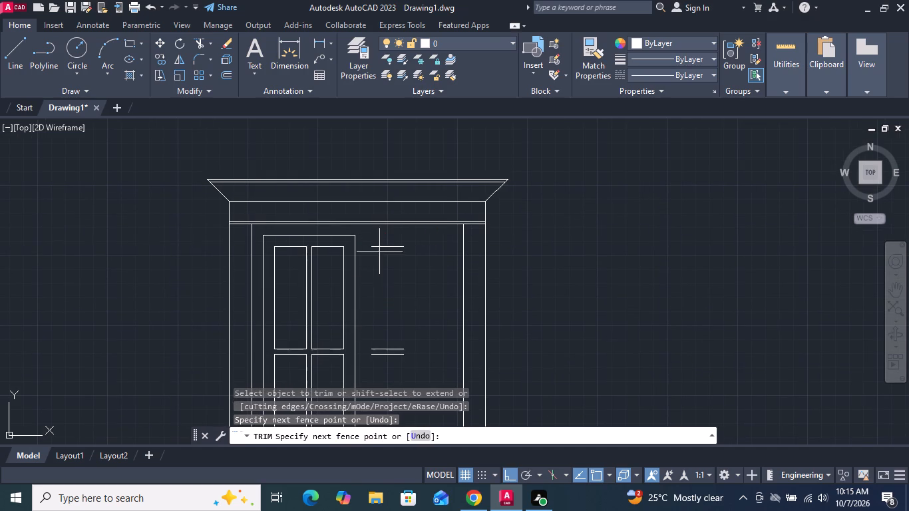
left_click_drag(382, 285, 393, 365)
scroll(408, 334, "down", 2)
scroll(519, 304, "down", 2)
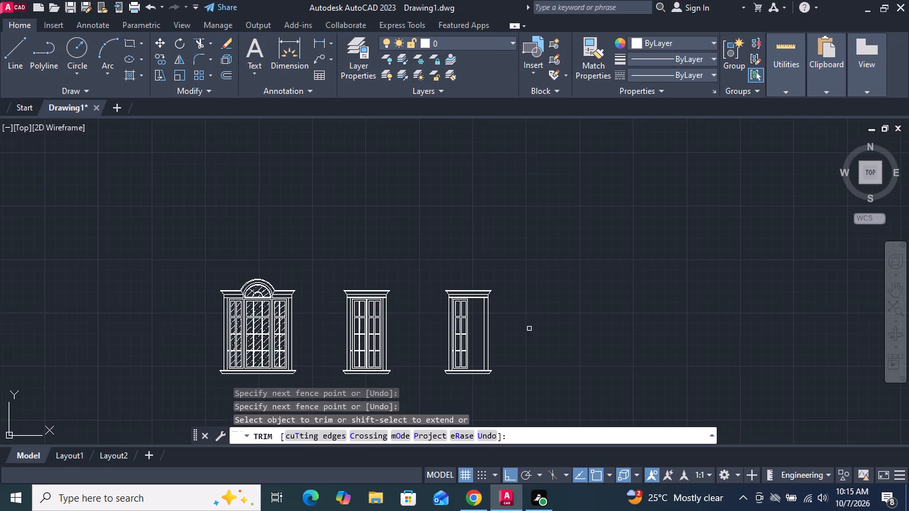
middle_click_drag(528, 333, 533, 295)
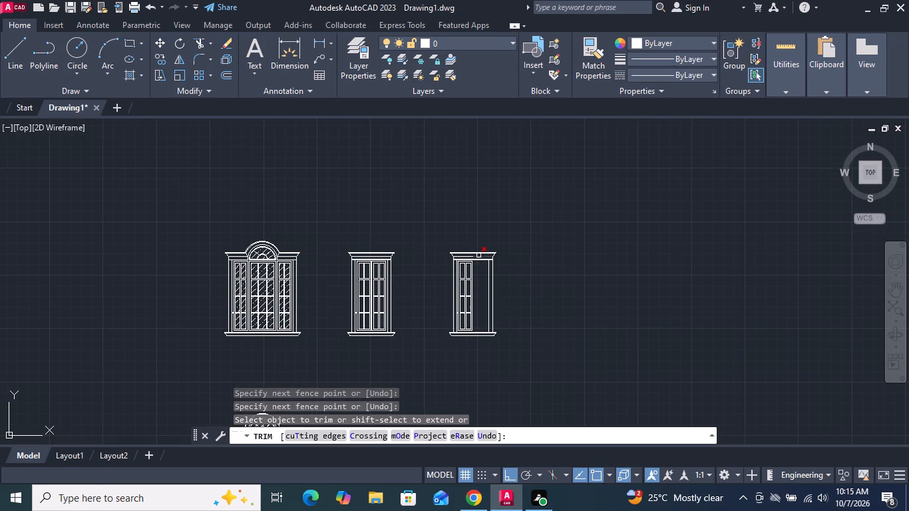
key("Return")
Stretch the copied window's right jamb, cornice and sill inward about 1'-5" to fit the single remaining sash.
left_click(161, 75)
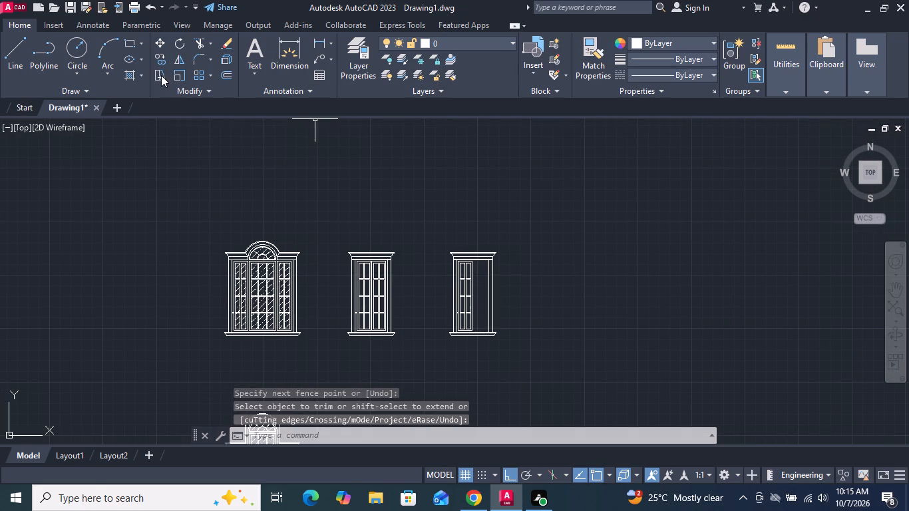
left_click(525, 367)
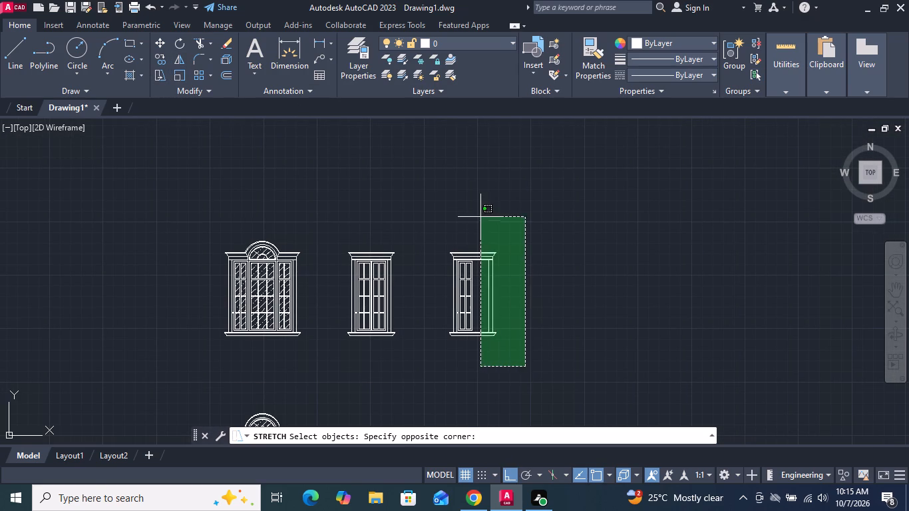
double_click(480, 217)
key("Return")
scroll(479, 325, "up", 2)
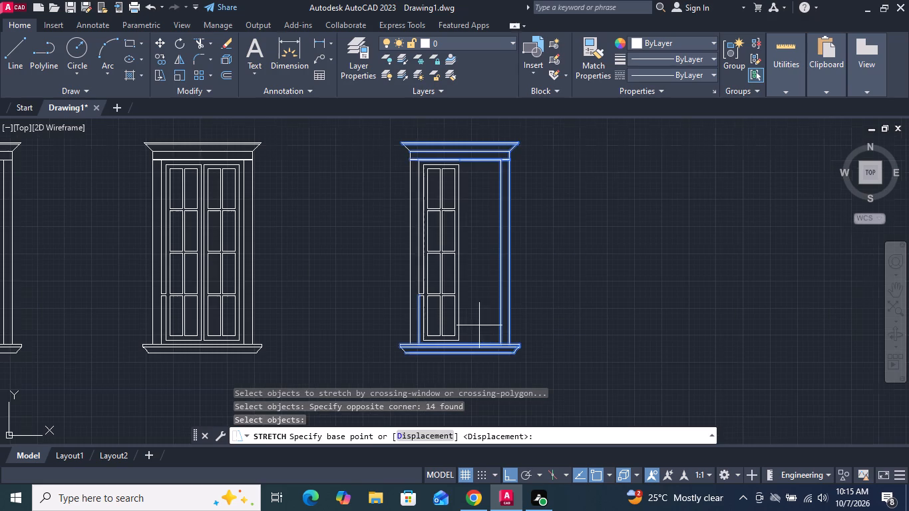
left_click(507, 246)
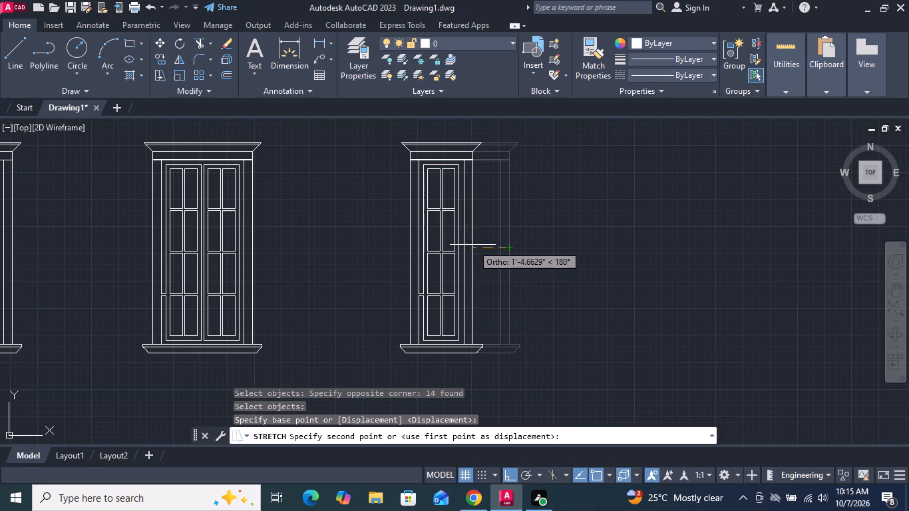
left_click(471, 244)
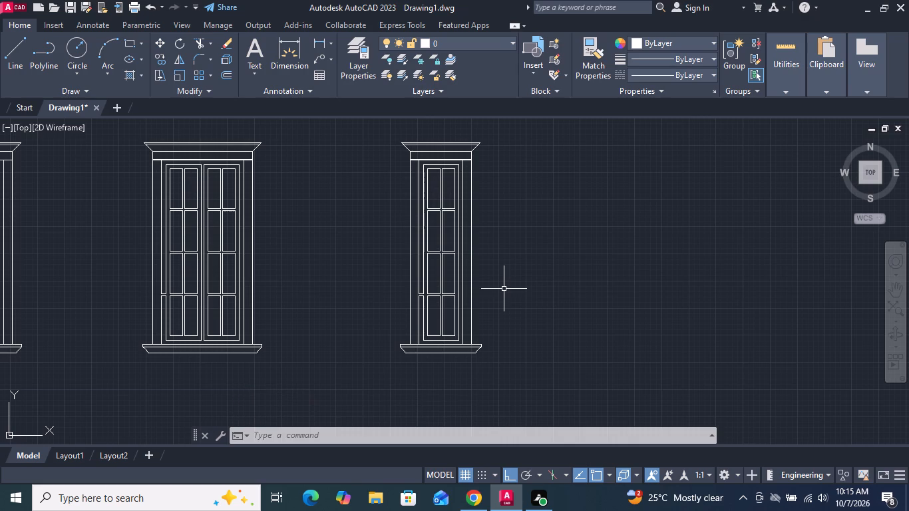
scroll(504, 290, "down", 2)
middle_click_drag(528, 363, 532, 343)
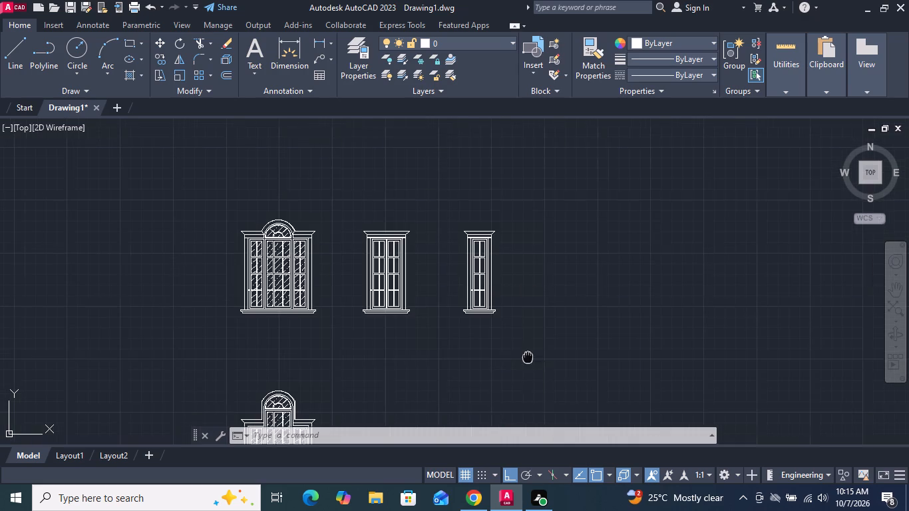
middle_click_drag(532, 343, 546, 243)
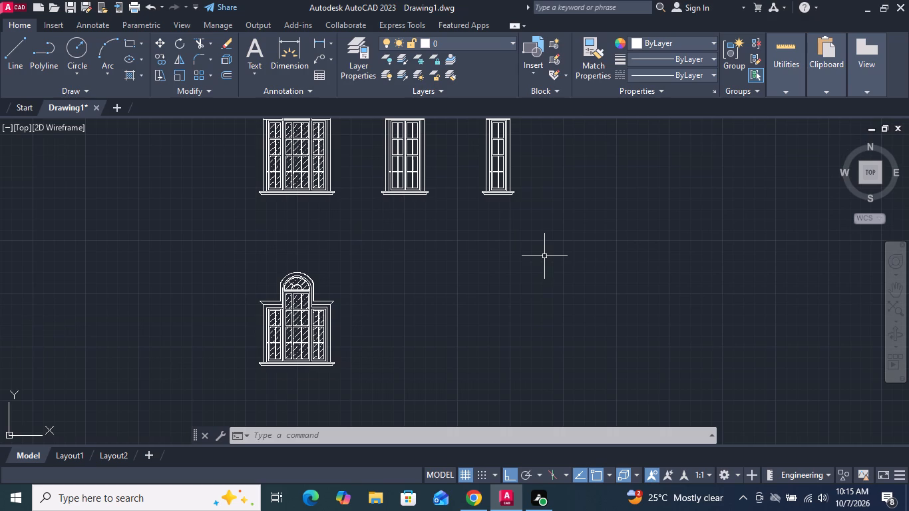
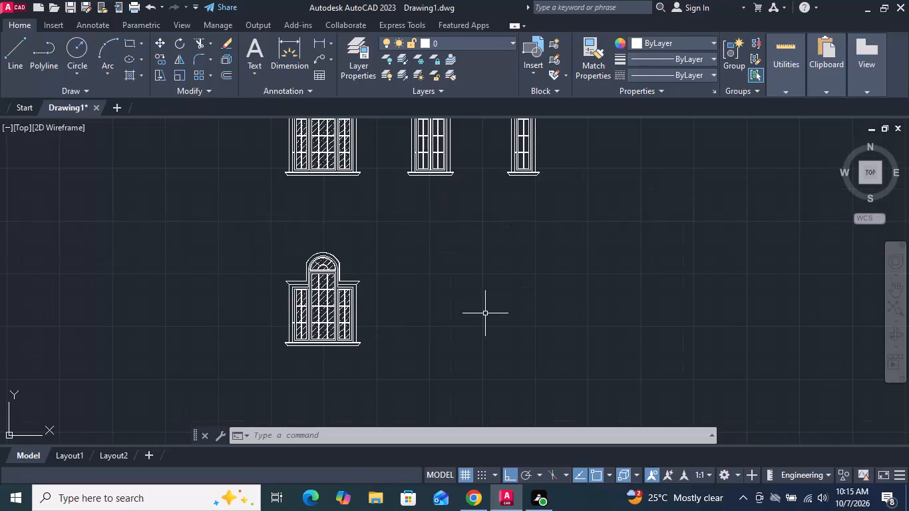
Copy the double-sash window straight down so it stands beside the lower arched window.
middle_click_drag(485, 313, 486, 389)
left_click_drag(477, 269, 472, 254)
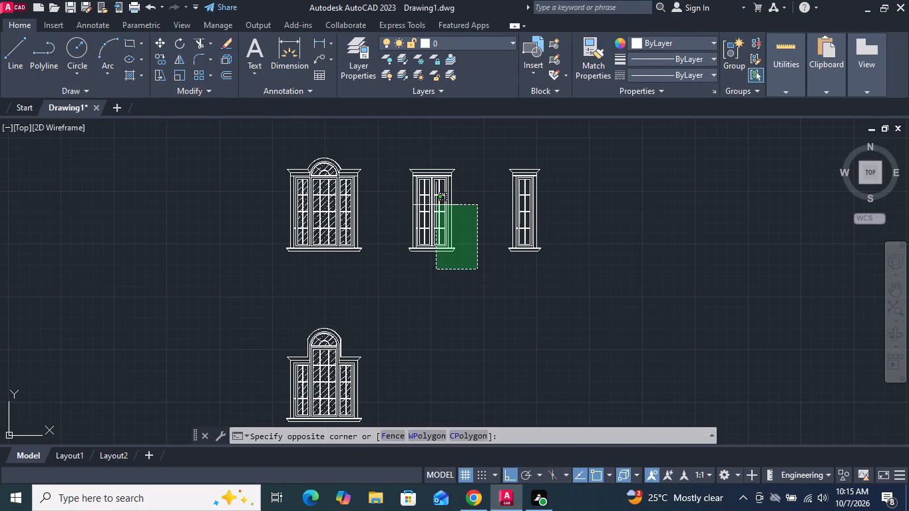
left_click(391, 142)
left_click(159, 57)
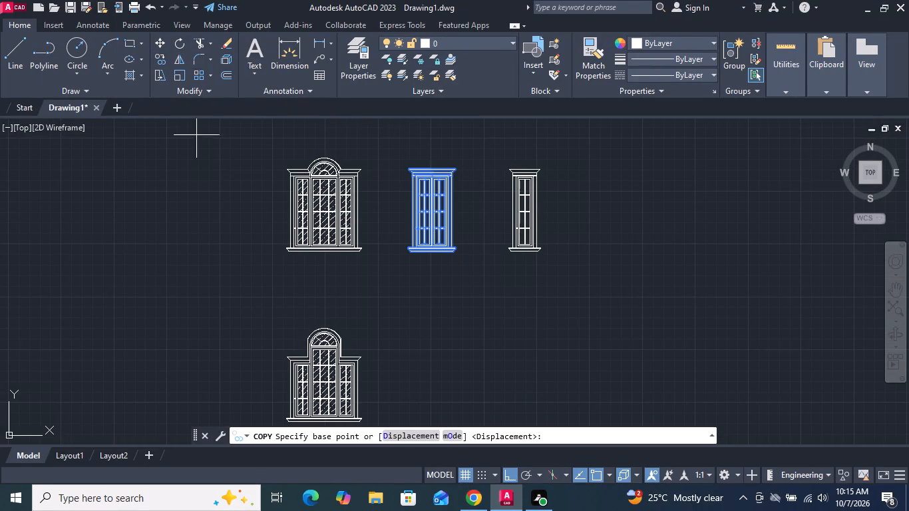
left_click(432, 254)
scroll(434, 259, "down", 2)
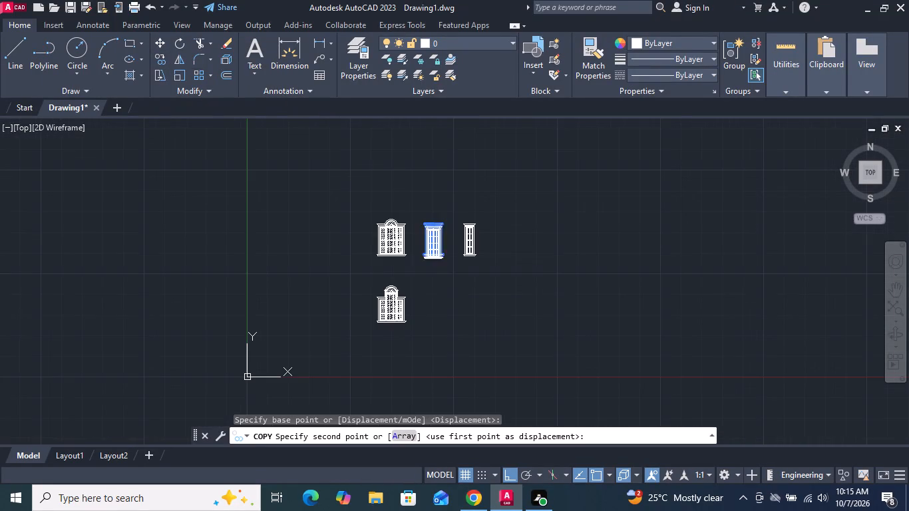
left_click(437, 322)
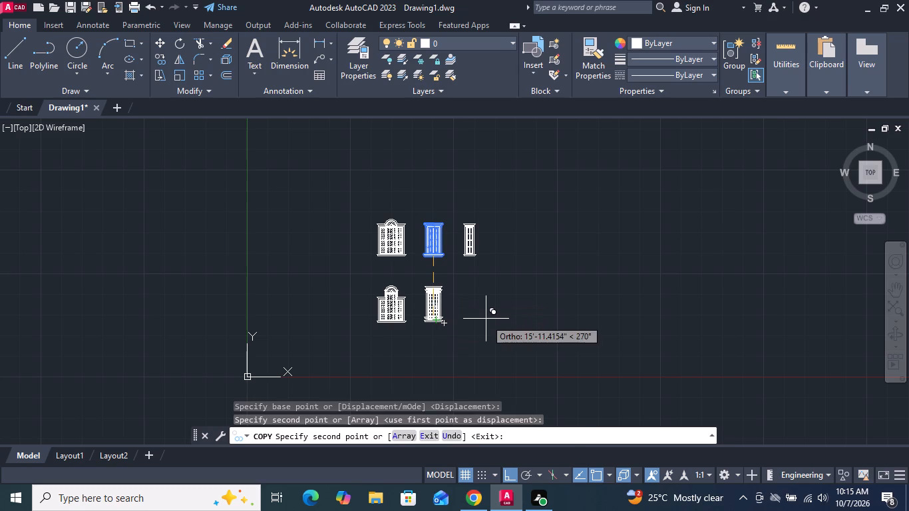
key("Return")
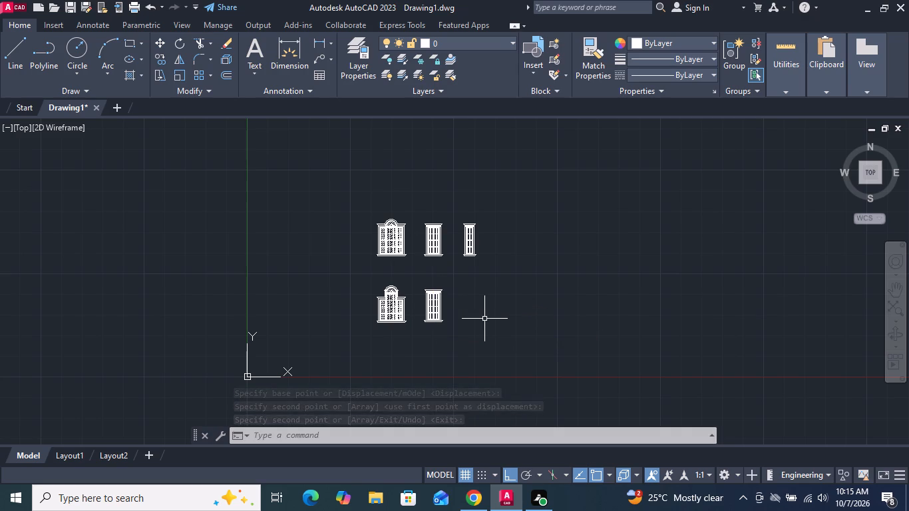
Delete the cornice's two top lines and its slanted end lines from the lower double-sash window.
scroll(425, 315, "up", 4)
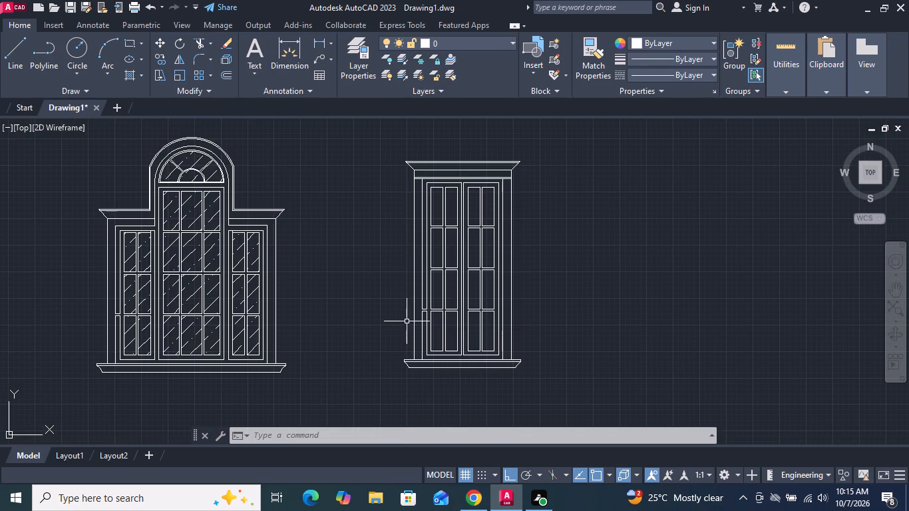
middle_click_drag(443, 229, 432, 299)
scroll(433, 234, "up", 2)
left_click_drag(433, 234, 429, 226)
left_click(421, 213)
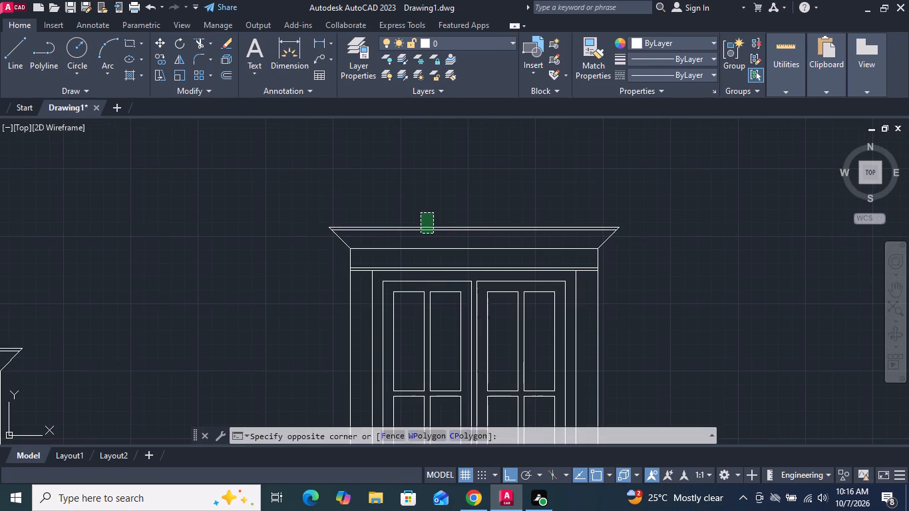
left_click_drag(349, 234, 334, 248)
left_click(333, 247)
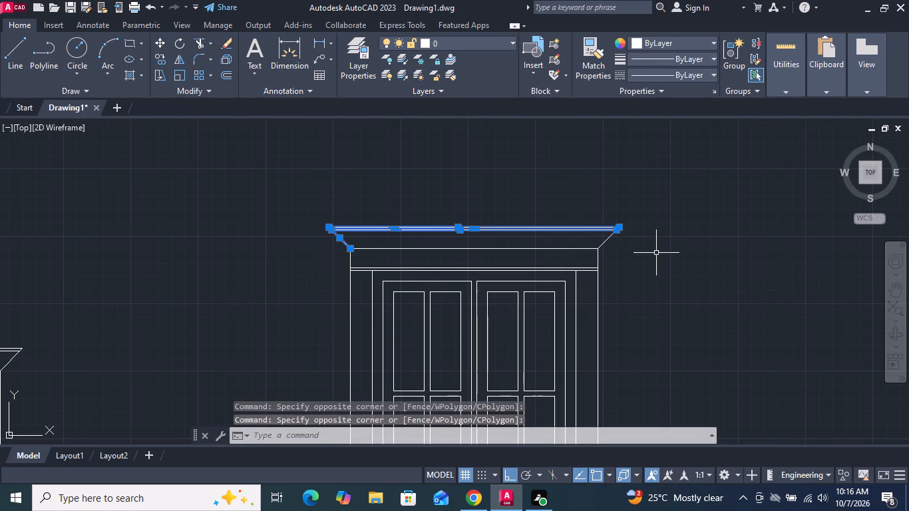
left_click_drag(653, 248, 646, 242)
left_click(605, 206)
key("Delete")
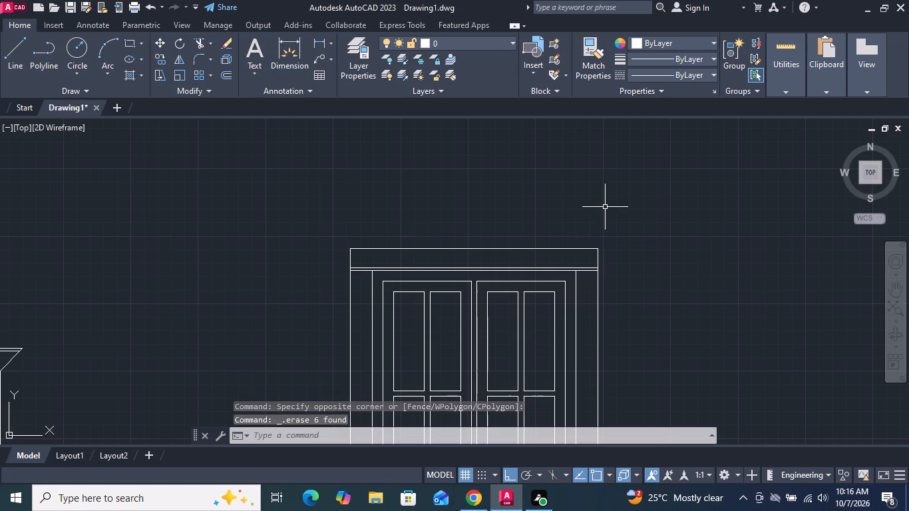
Offset both halves of the lower double-sash window's outer frame outward by 0.5".
scroll(504, 180, "down", 2)
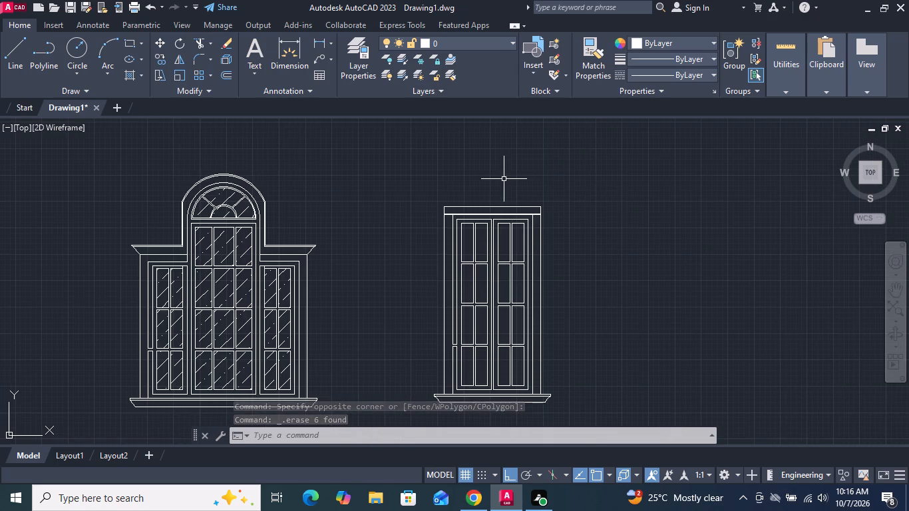
middle_click_drag(504, 179, 504, 145)
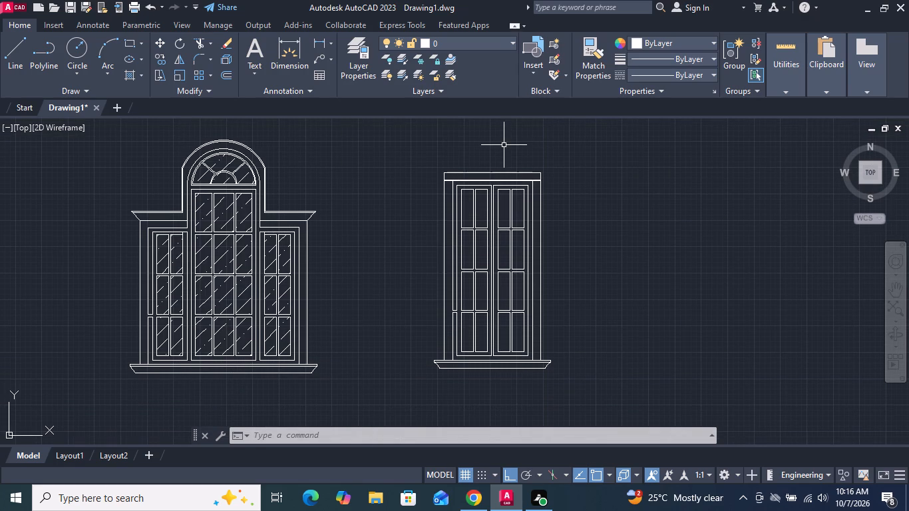
left_click(228, 71)
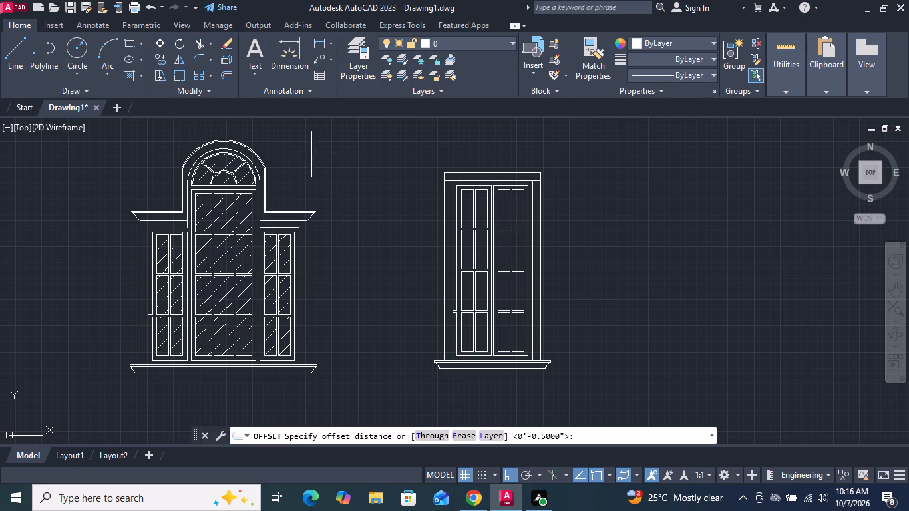
key("Return")
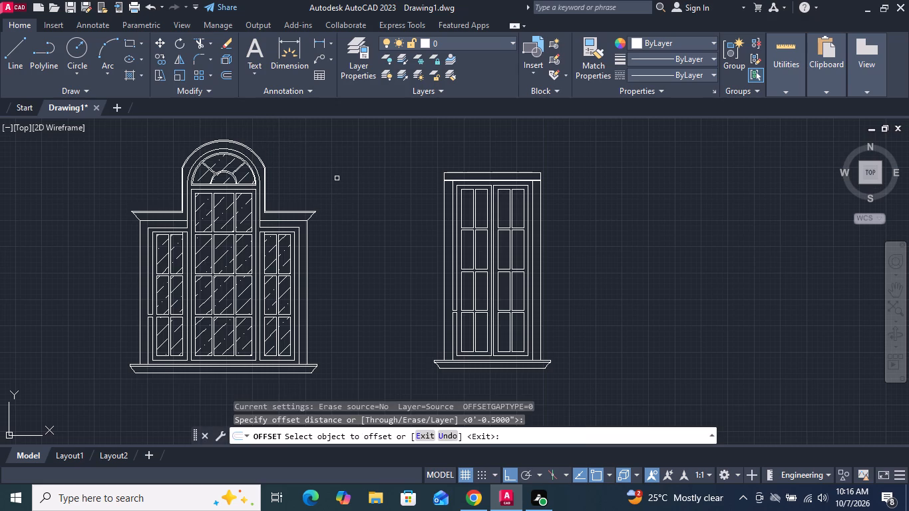
left_click(445, 196)
left_click(434, 192)
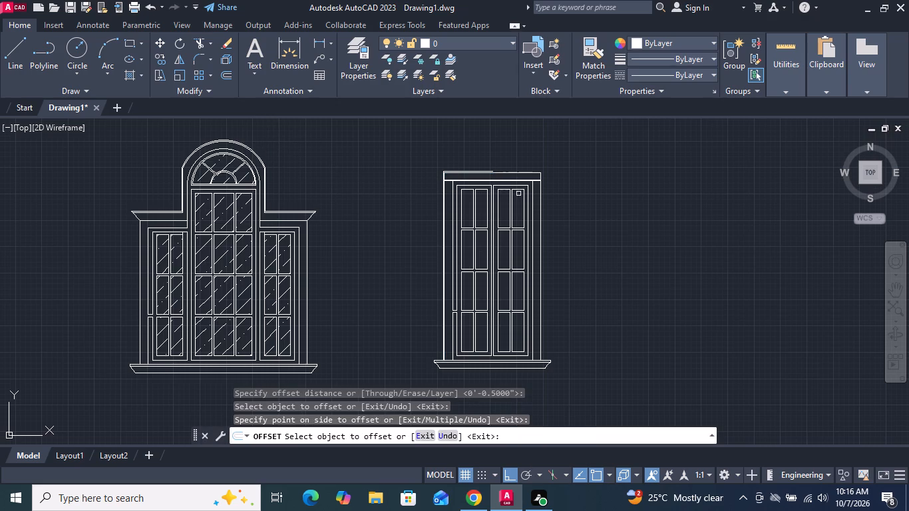
left_click(539, 198)
left_click(573, 200)
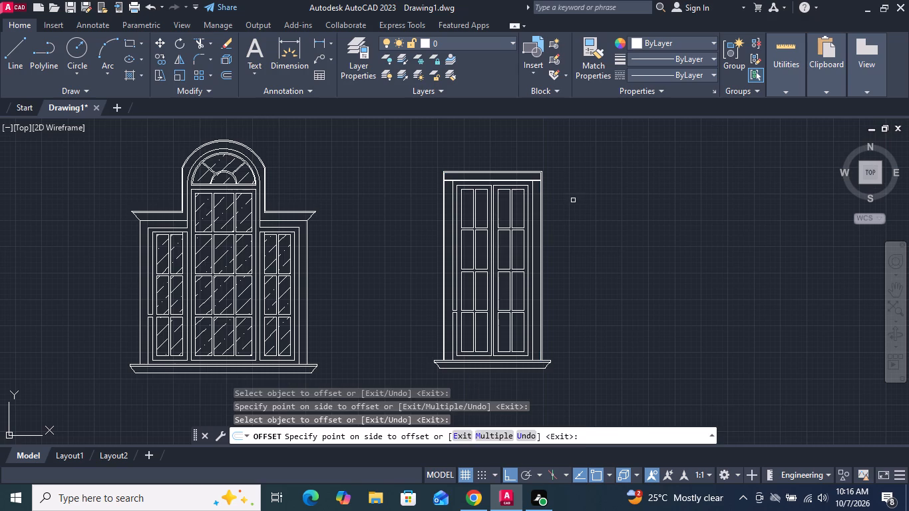
key("Return")
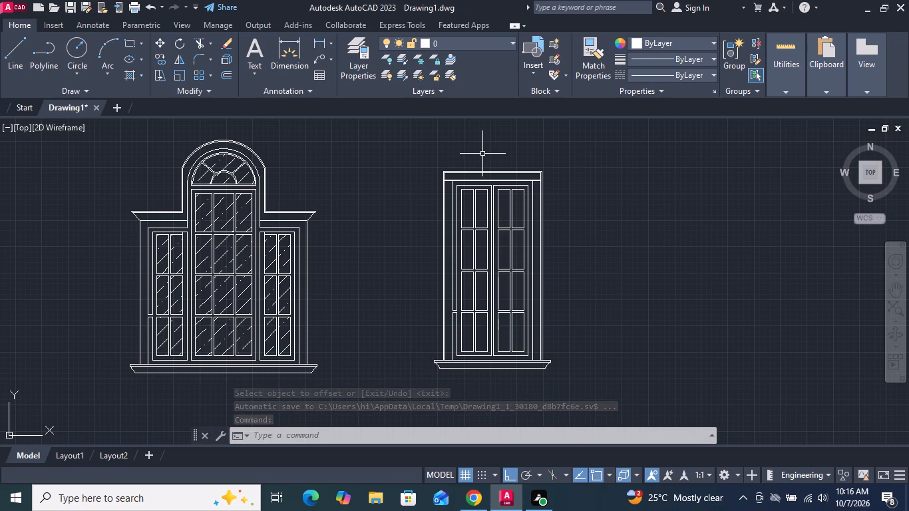
Draw a circle centred on the midpoint of the window's new top line, with its radius reaching the outer frame corner.
scroll(482, 154, "up", 2)
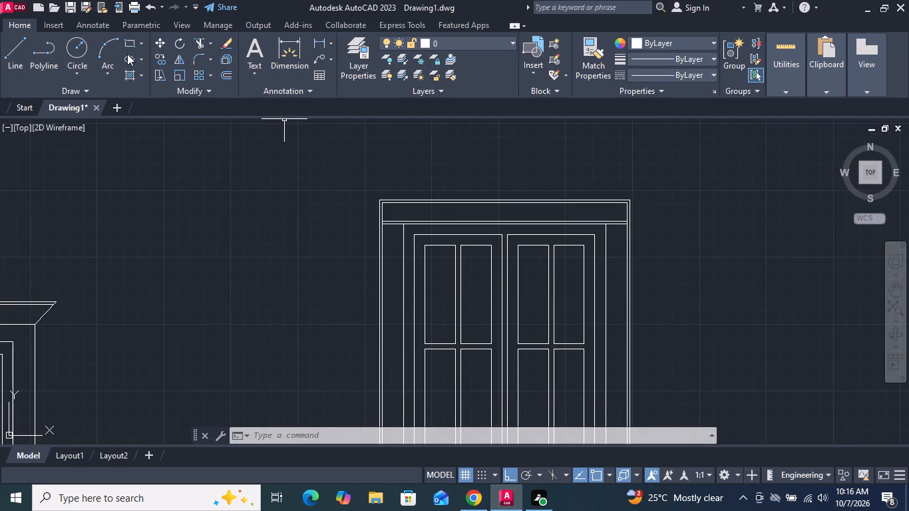
left_click(73, 51)
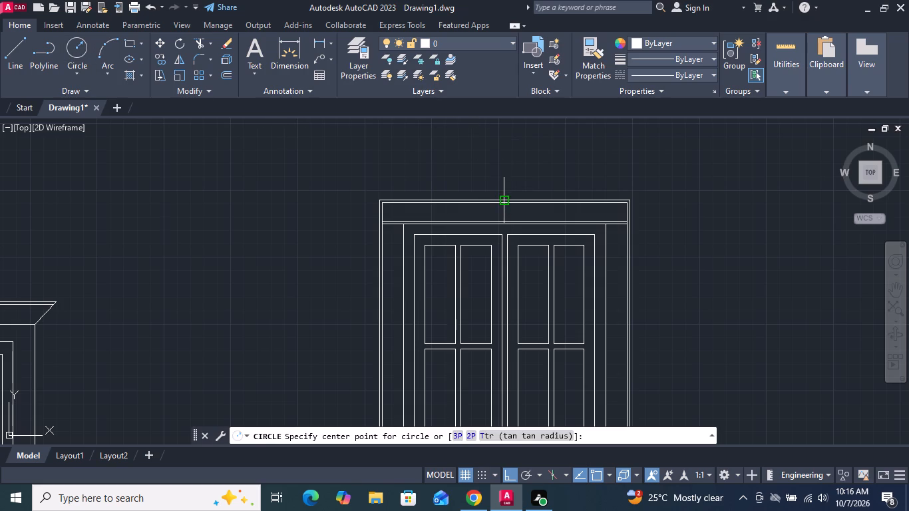
left_click(502, 199)
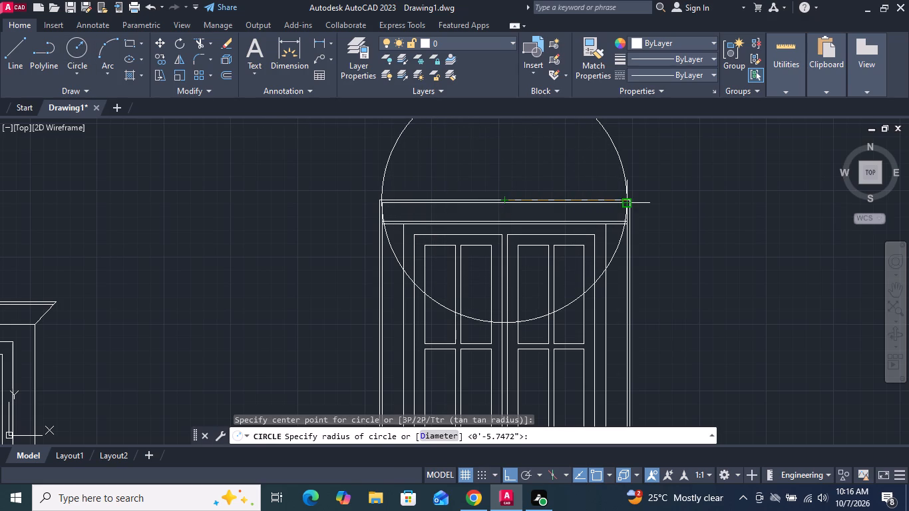
scroll(630, 198, "up", 3)
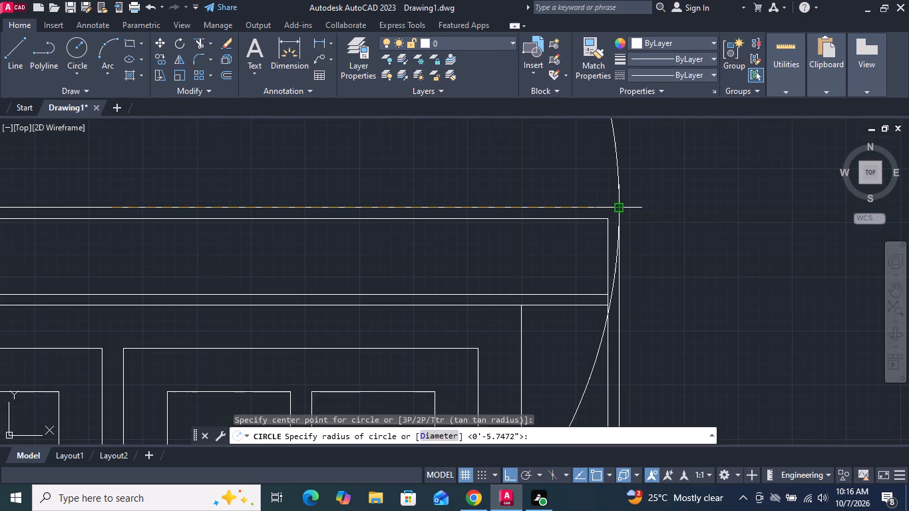
left_click(622, 209)
scroll(667, 226, "down", 3)
key("Return")
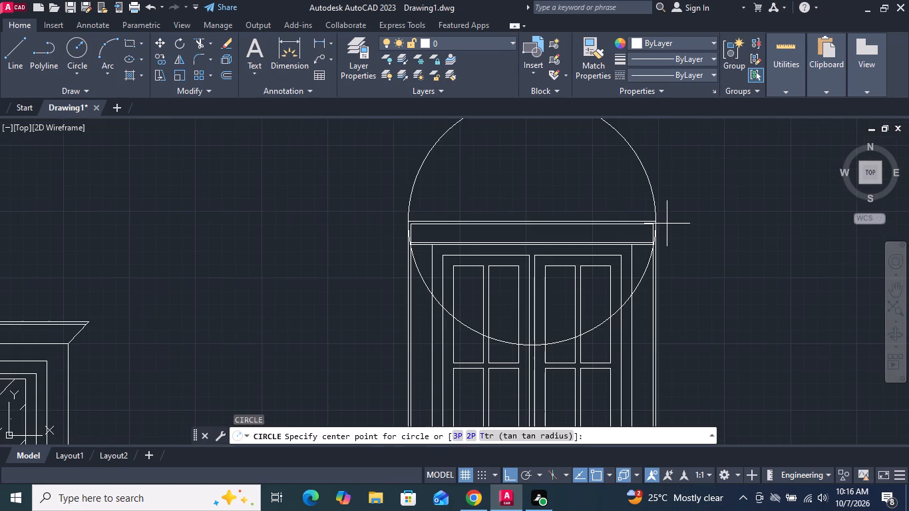
key("Return")
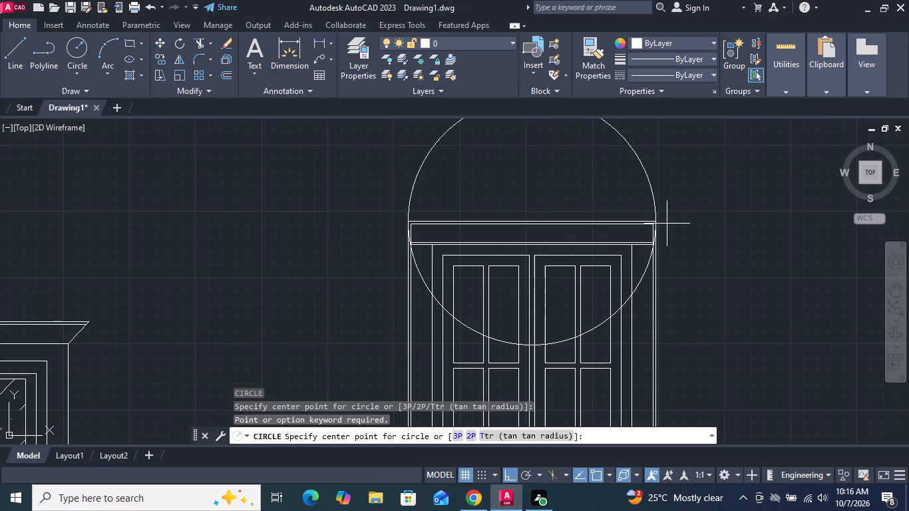
key("Escape")
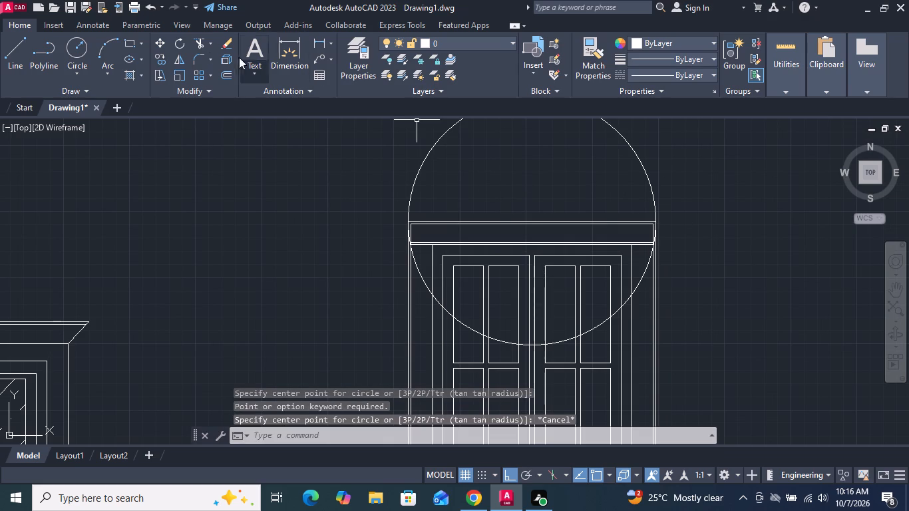
Trim the circle's lower arc where it crosses the left and right jambs of the window.
left_click(196, 46)
scroll(408, 241, "up", 2)
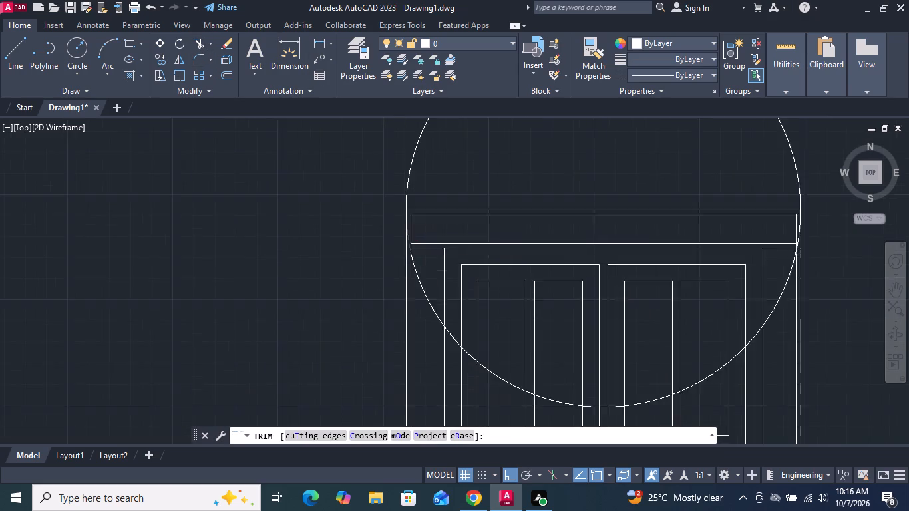
left_click(405, 236)
left_click(423, 305)
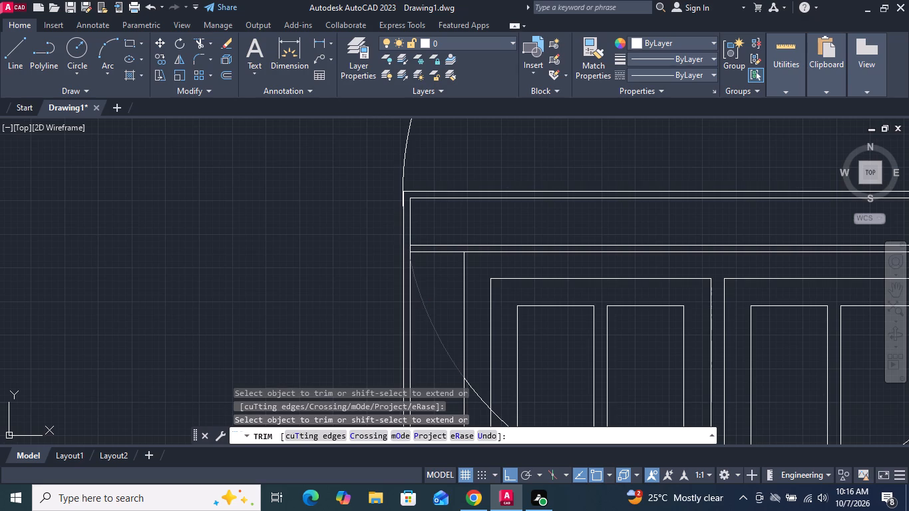
scroll(427, 291, "down", 2)
scroll(665, 261, "up", 4)
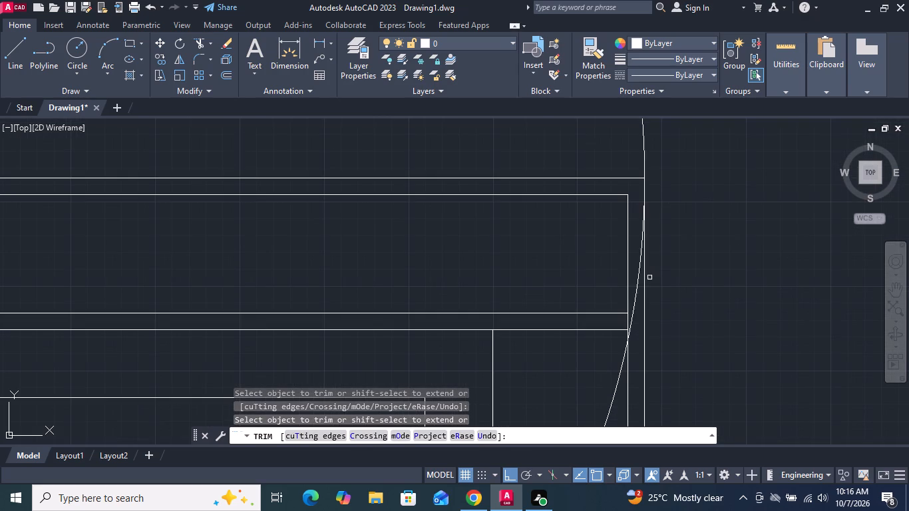
left_click(639, 283)
scroll(673, 238, "down", 2)
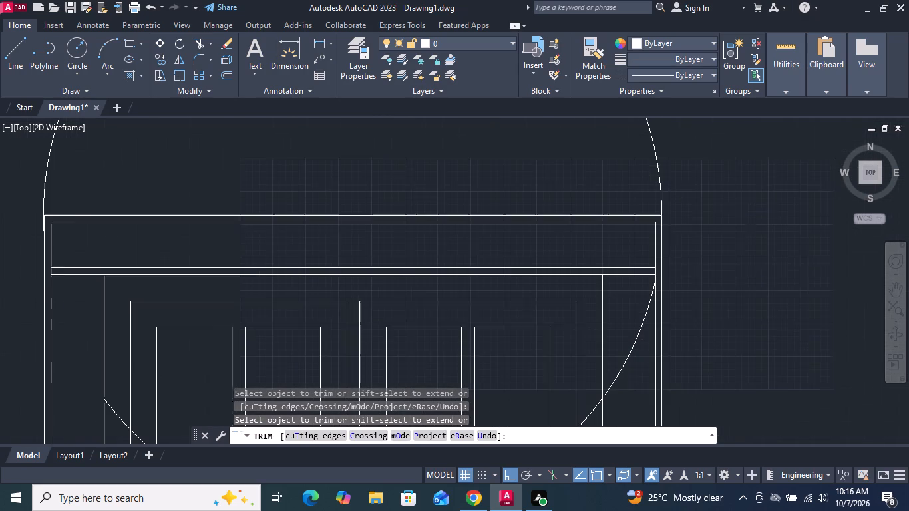
left_click(645, 319)
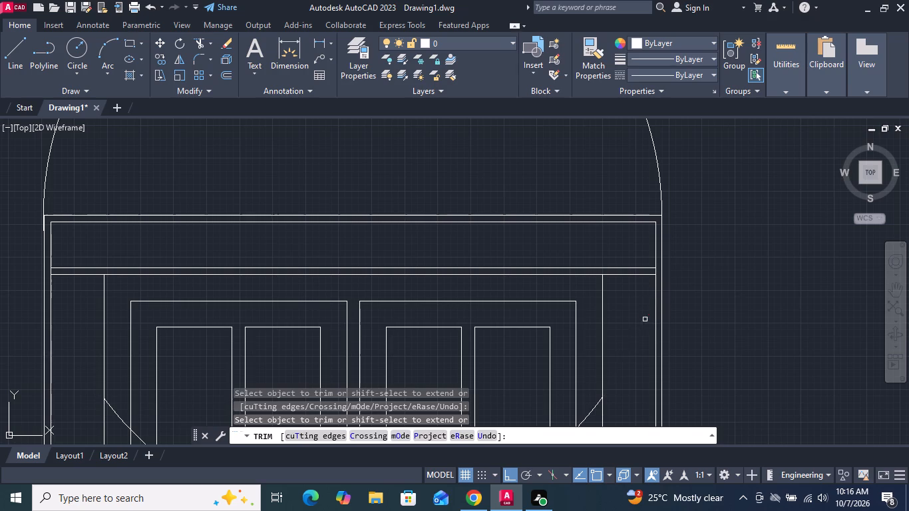
Trim the circle's remaining lower arc where it crosses the panes and glazing bars of the right sash.
scroll(694, 236, "down", 2)
scroll(669, 307, "up", 2)
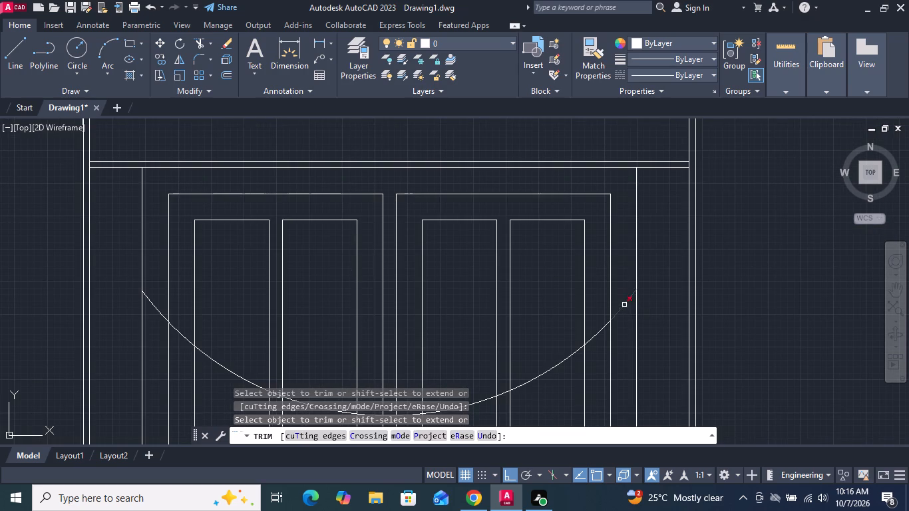
left_click(624, 304)
left_click(600, 335)
scroll(610, 273, "down", 3)
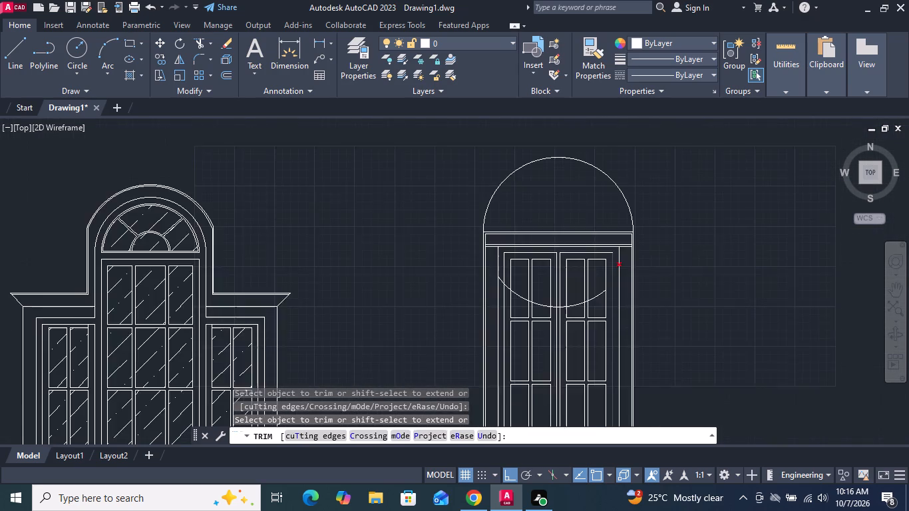
scroll(602, 303, "up", 3)
left_click(588, 274)
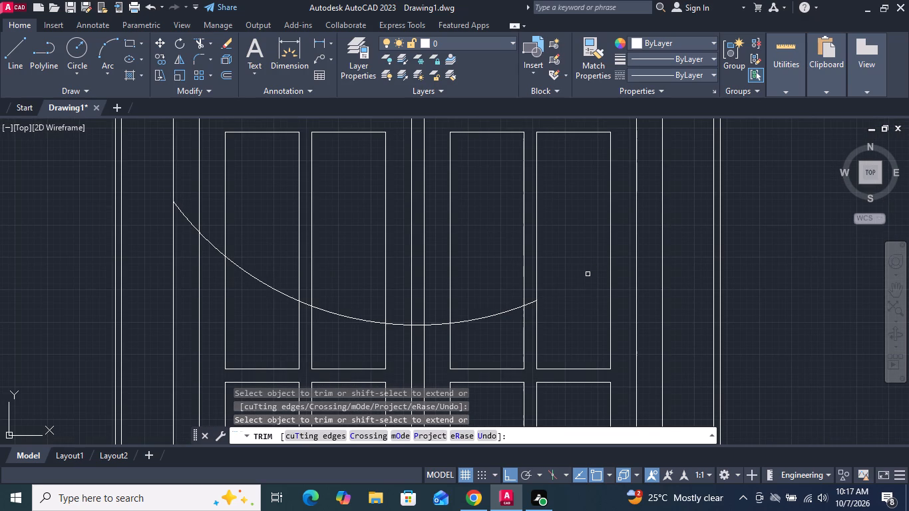
left_click(530, 304)
left_click(508, 313)
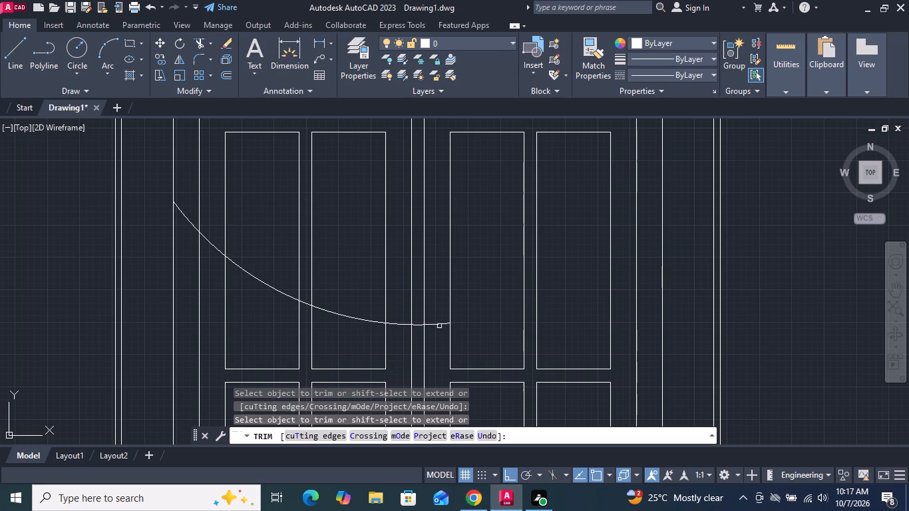
left_click(439, 325)
Trim the rest of the circle's lower arc across the meeting stiles and the left sash, leaving only the arch.
left_click(416, 325)
left_click(401, 326)
left_click(363, 319)
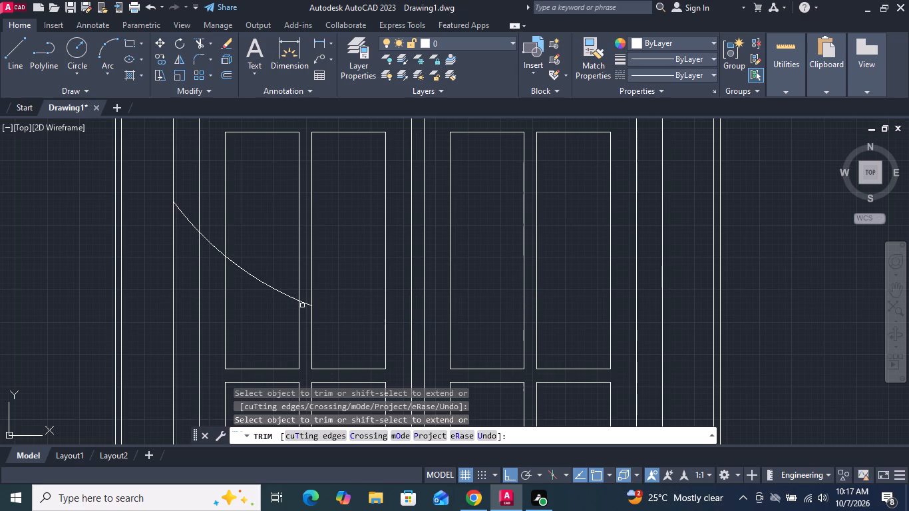
left_click(306, 303)
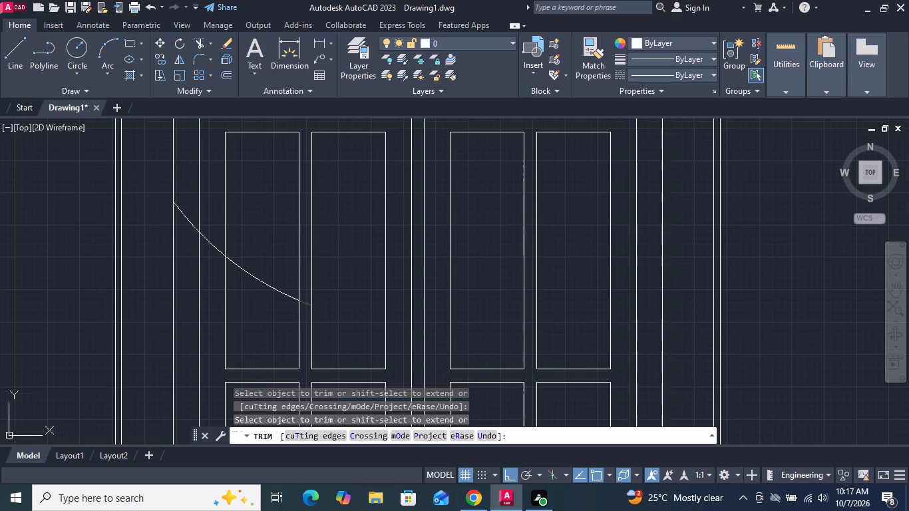
left_click(289, 295)
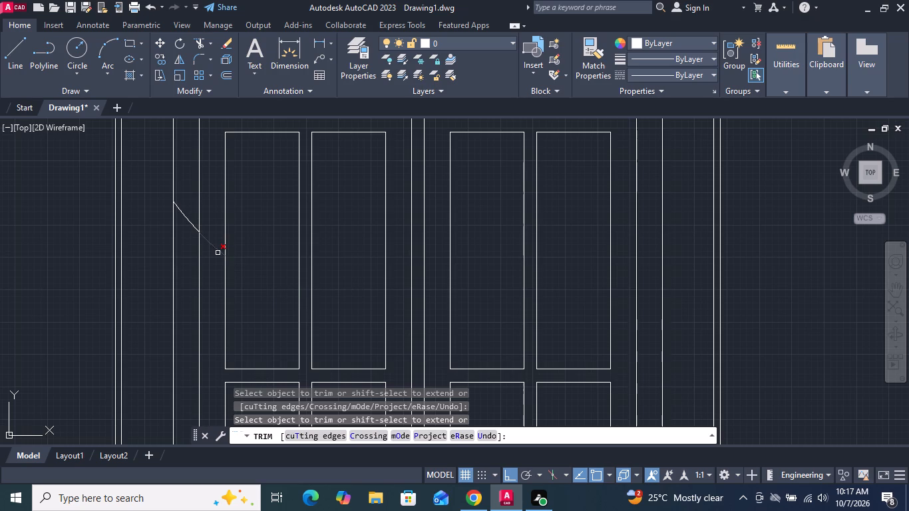
left_click(218, 251)
left_click(187, 220)
scroll(411, 265, "down", 3)
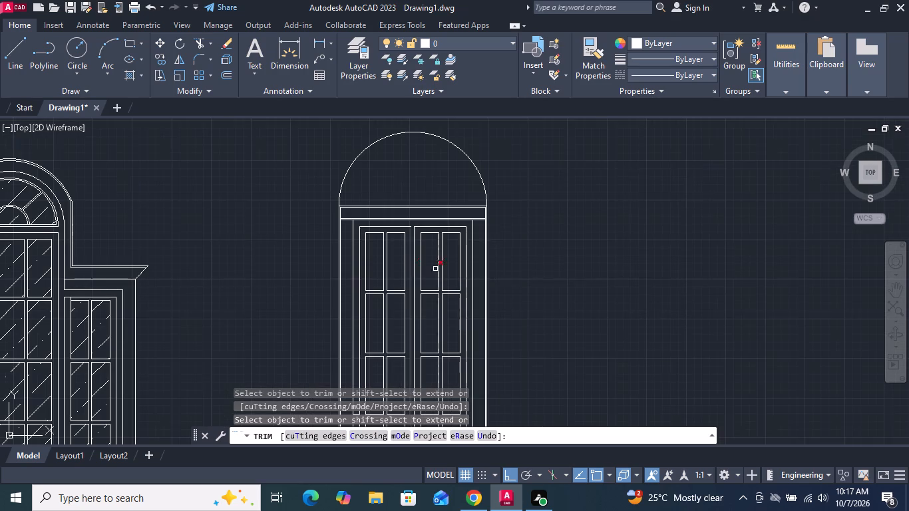
key("Return")
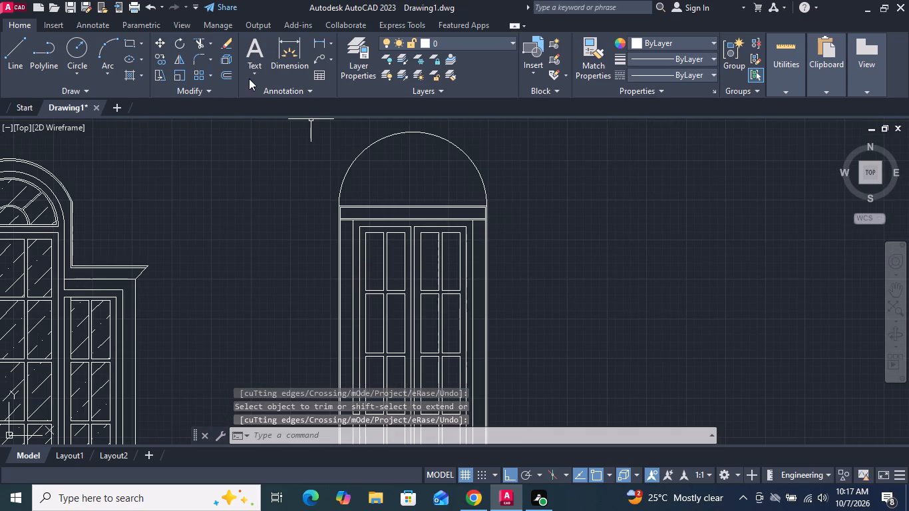
Offset the arch above the window inward by 0.5".
left_click(223, 76)
key("Return")
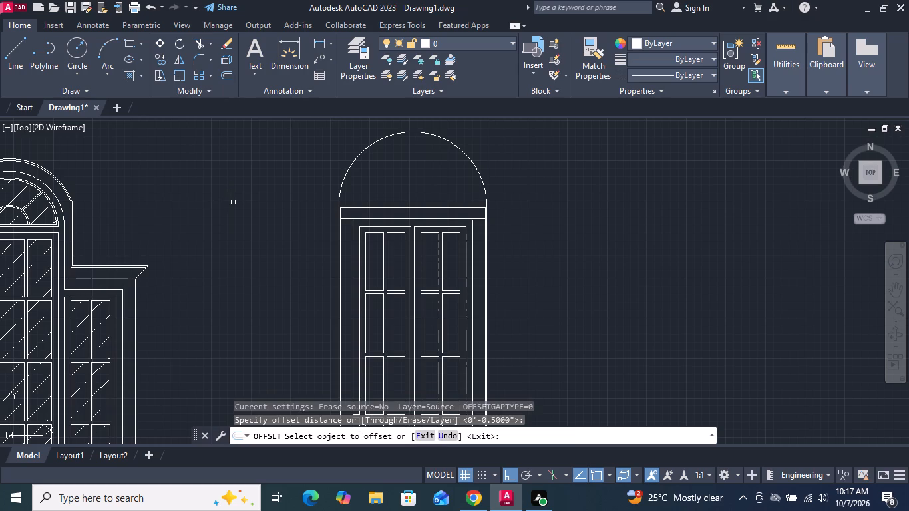
left_click(465, 153)
left_click(448, 168)
key("Return")
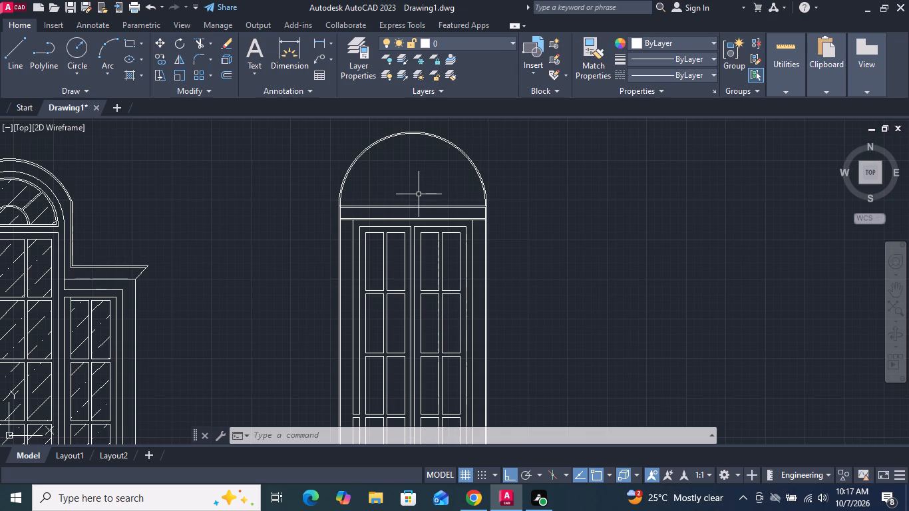
Draw a circle centred on the midpoint of the head band's lowest line, with its radius reaching the top of the inner jamb line.
scroll(419, 195, "down", 2)
scroll(421, 226, "up", 1)
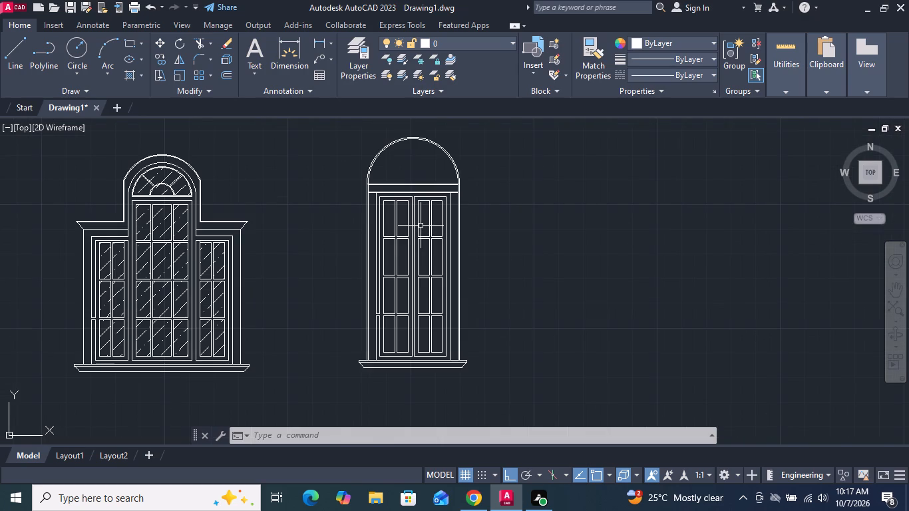
middle_click_drag(389, 158, 390, 179)
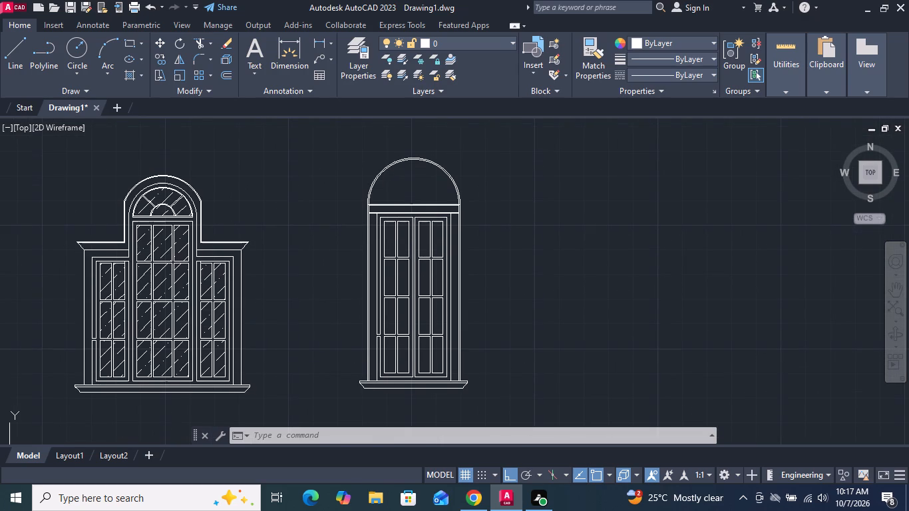
scroll(390, 179, "up", 1)
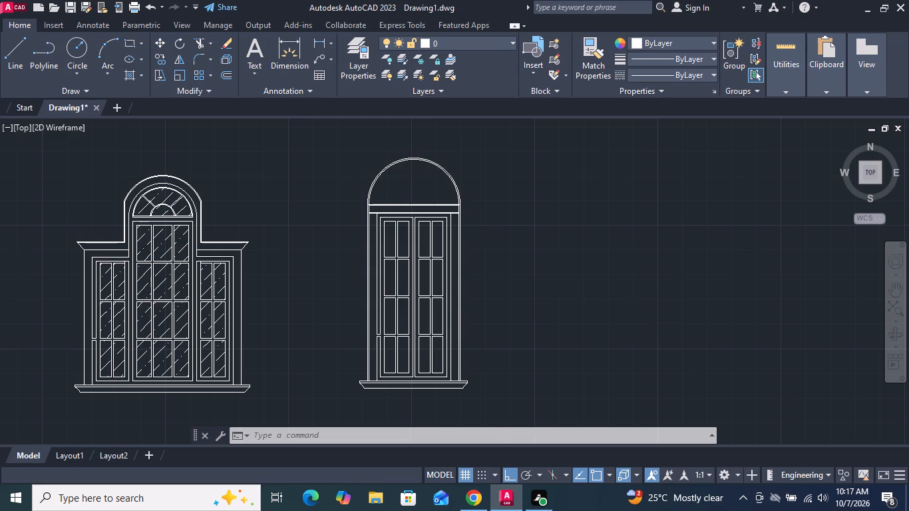
middle_click_drag(391, 179, 389, 198)
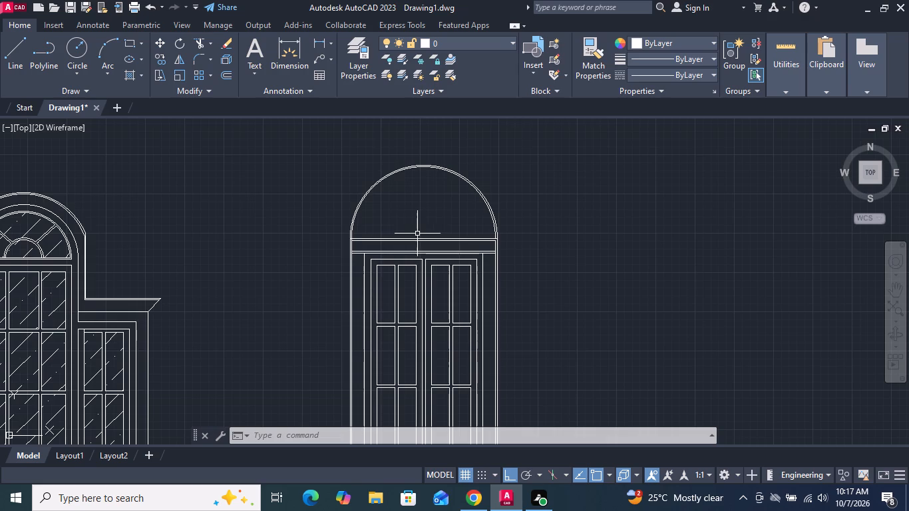
scroll(419, 234, "up", 1)
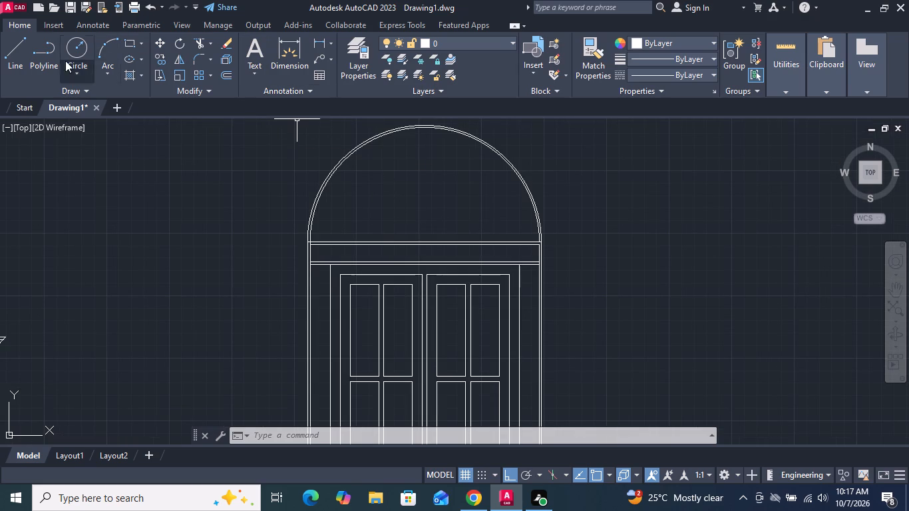
left_click(75, 45)
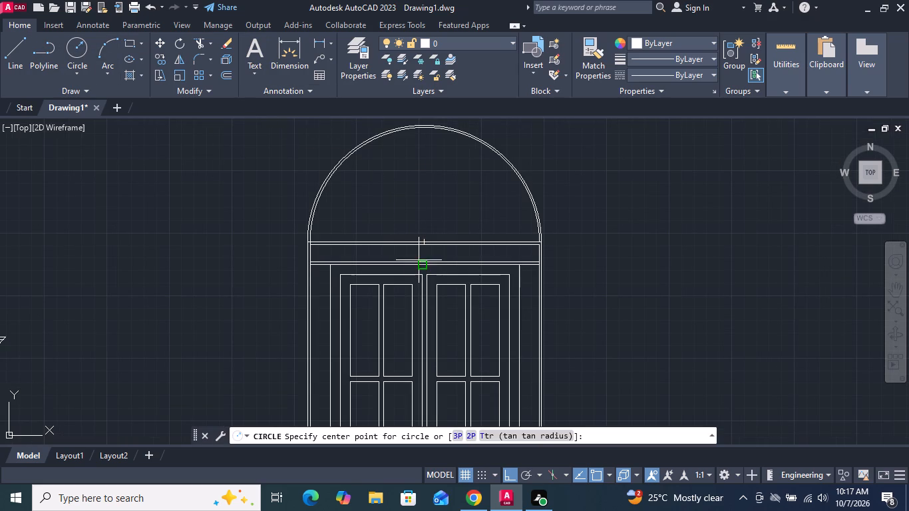
scroll(421, 263, "up", 2)
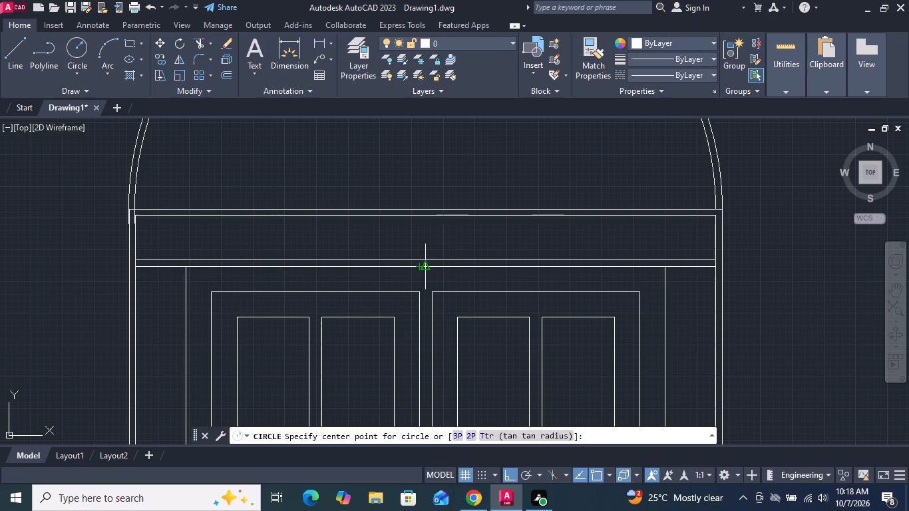
left_click(425, 263)
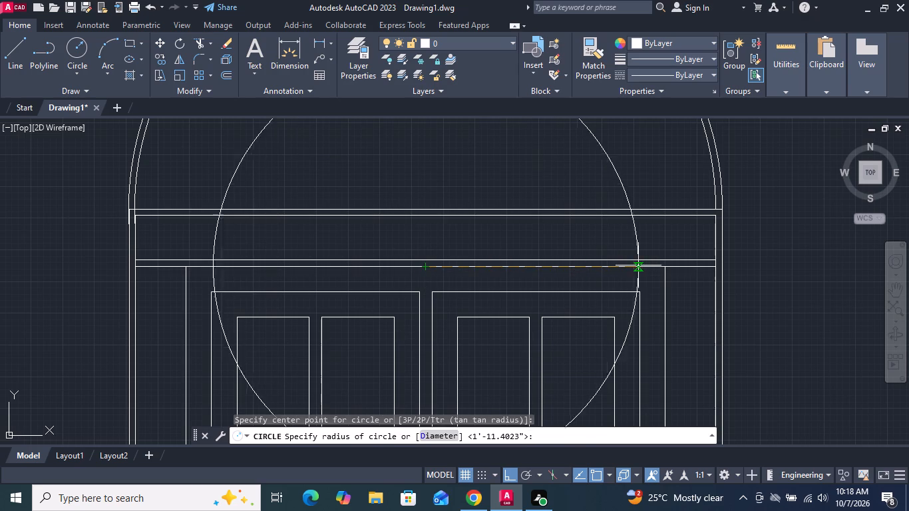
left_click(662, 263)
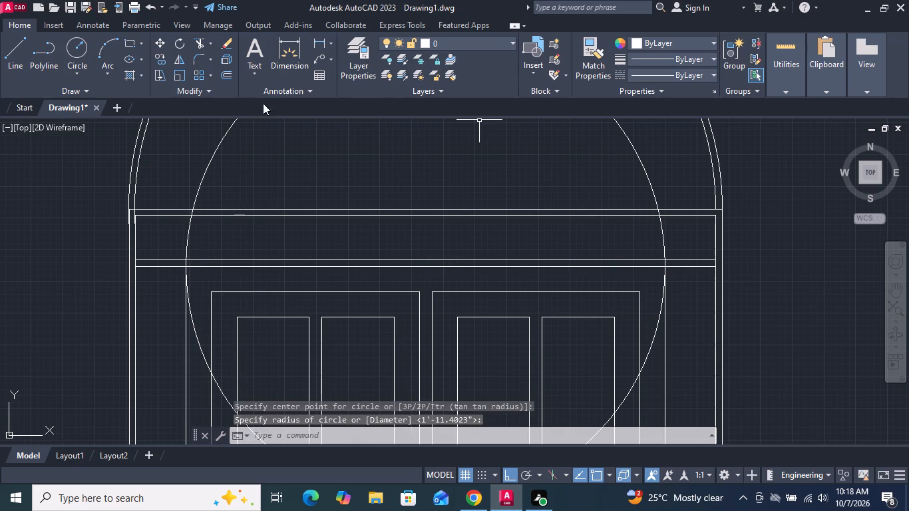
Trim the new circle's lower arc beside the left jamb and across the panes of the right sash.
left_click(198, 48)
scroll(266, 237, "down", 2)
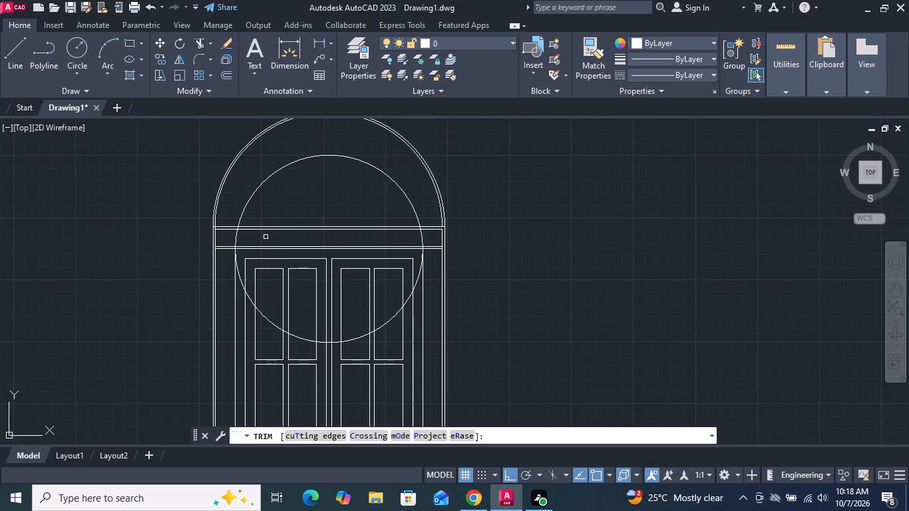
scroll(230, 313, "up", 2)
left_click(256, 245)
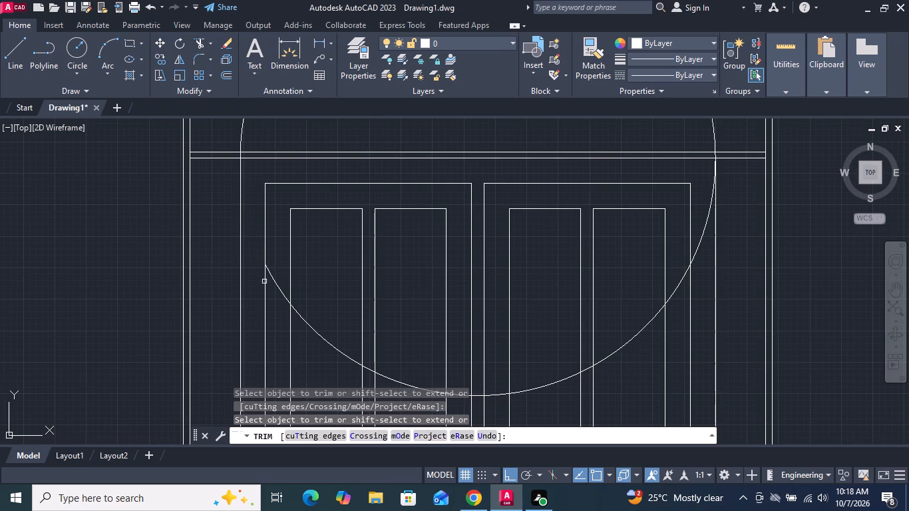
left_click(276, 285)
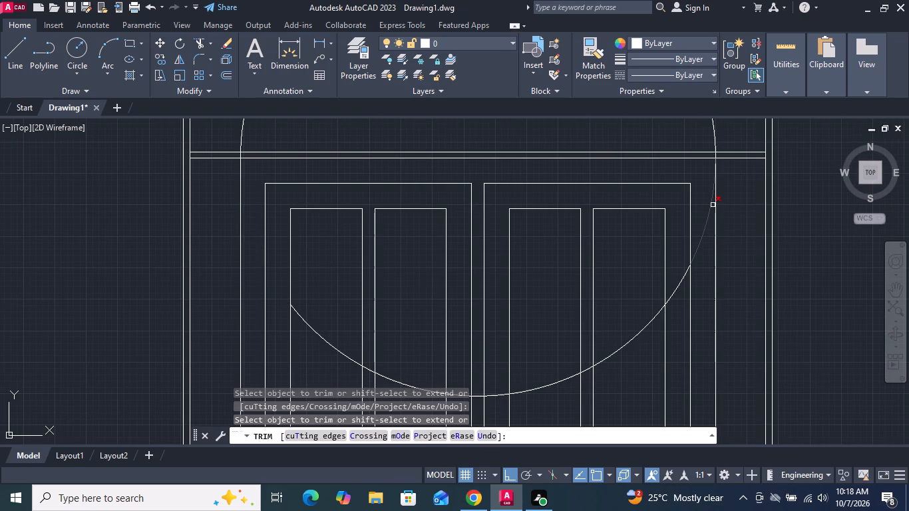
left_click(709, 217)
left_click(677, 285)
left_click(647, 327)
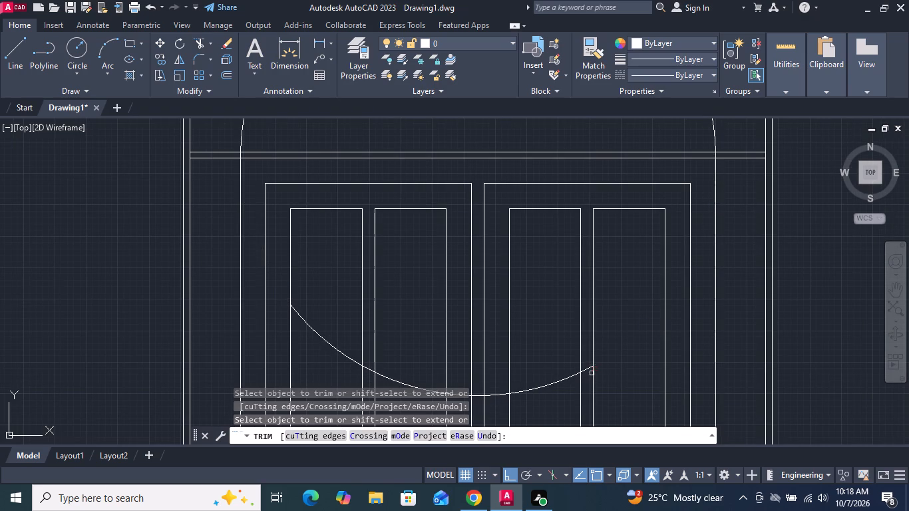
left_click(587, 370)
left_click(544, 395)
left_click(540, 384)
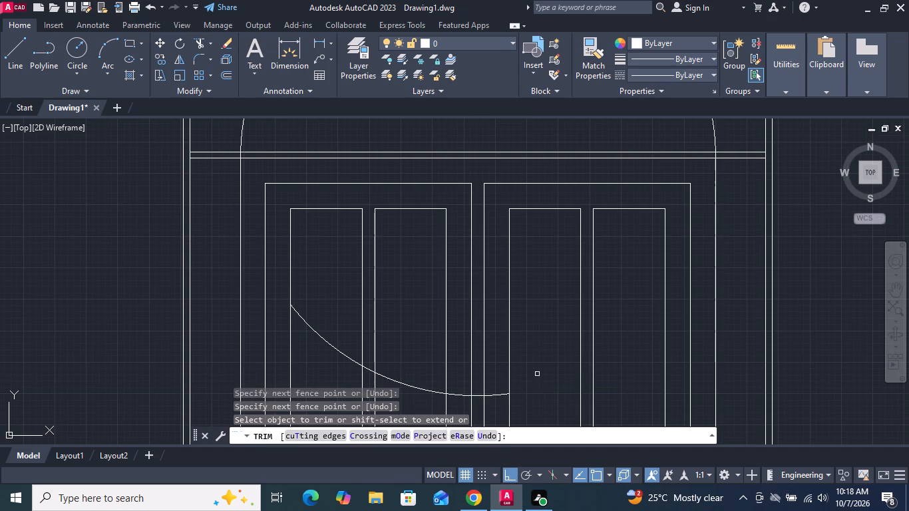
Trim the rest of the new circle's lower arc across the meeting stiles and the left sash's panes.
middle_click_drag(536, 325, 558, 205)
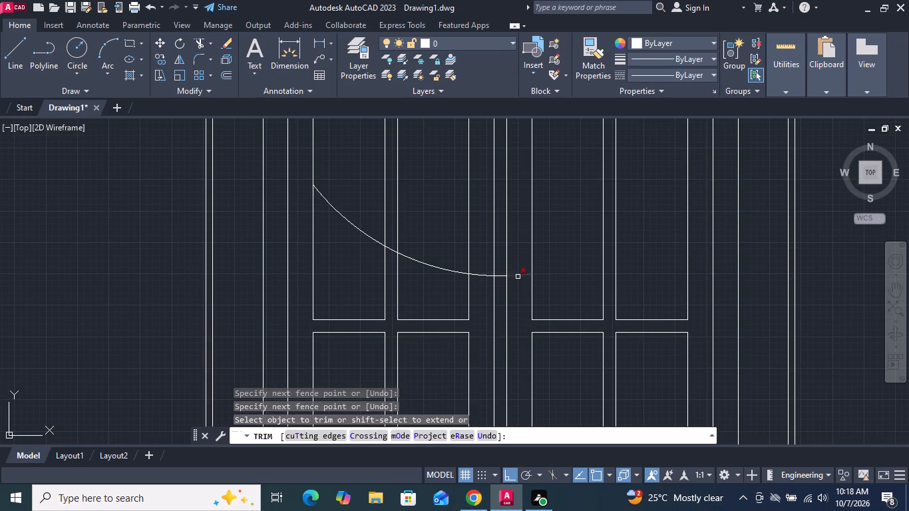
left_click(518, 277)
left_click(502, 276)
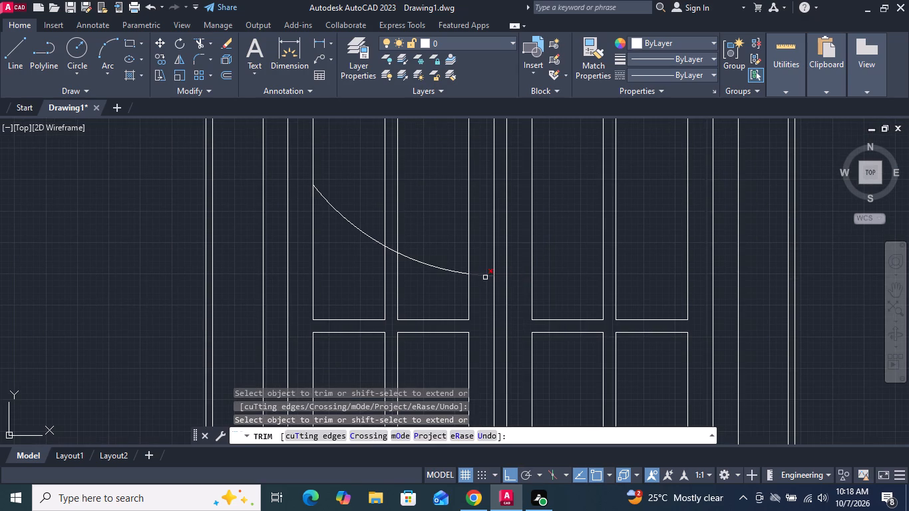
left_click(485, 277)
left_click(442, 271)
left_click(441, 262)
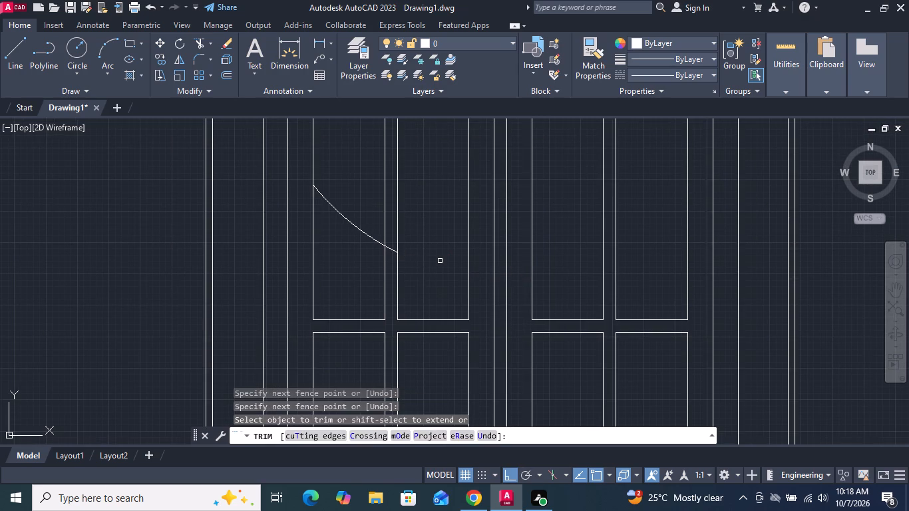
middle_click_drag(439, 261, 484, 275)
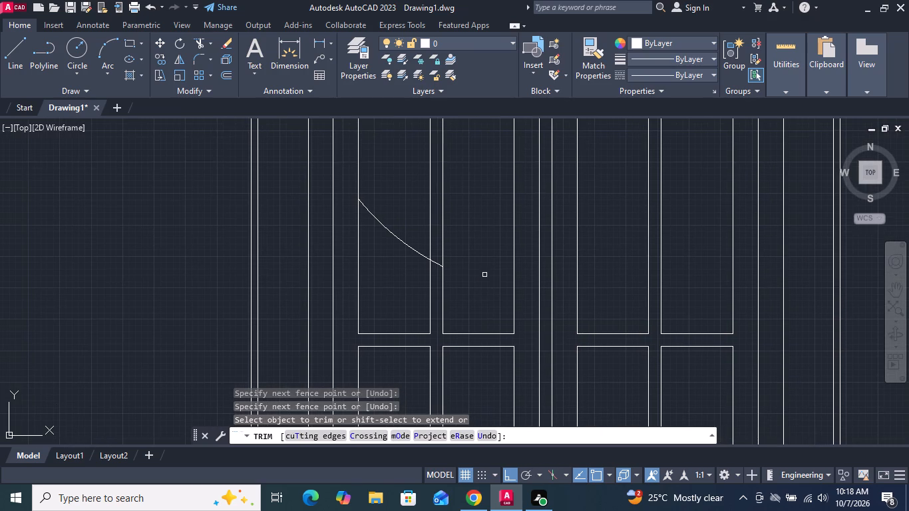
scroll(442, 278, "up", 1)
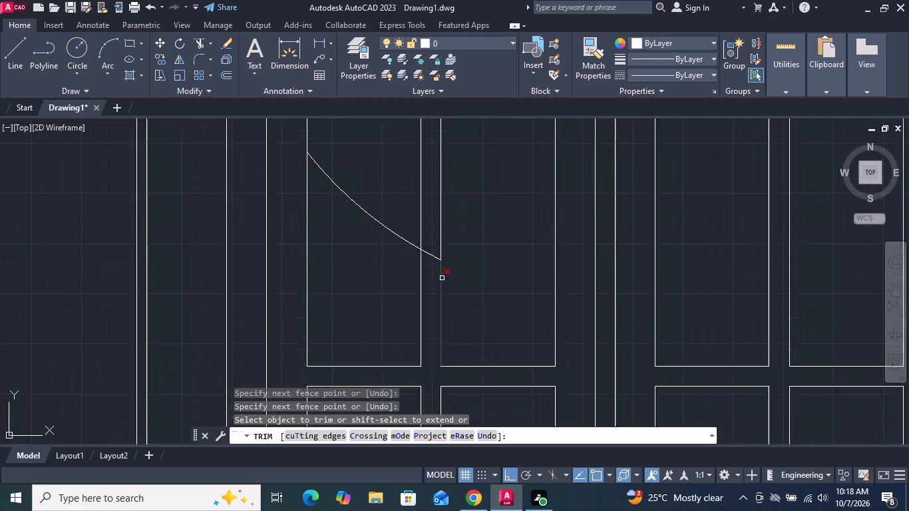
scroll(442, 278, "up", 2)
left_click_drag(410, 216, 414, 270)
scroll(414, 270, "down", 2)
left_click_drag(364, 192, 383, 278)
scroll(383, 278, "down", 5)
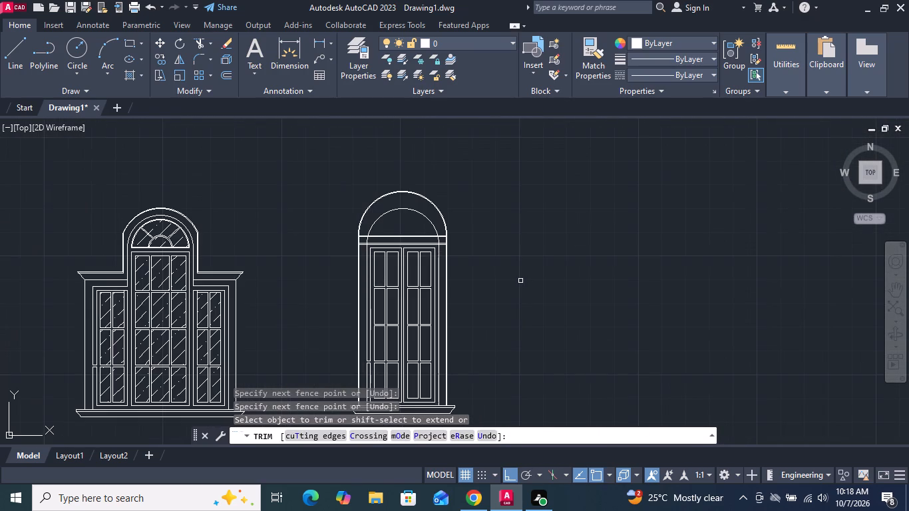
scroll(343, 234, "up", 3)
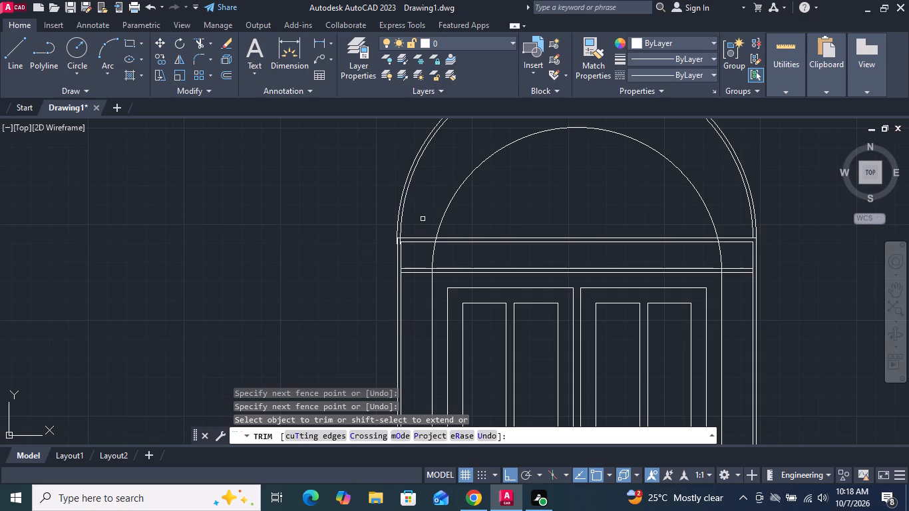
Trim the head band's upper two lines between the left jamb and the inner arch, plus the short piece between the left outer jamb lines.
left_click_drag(423, 217, 422, 251)
scroll(373, 240, "up", 2)
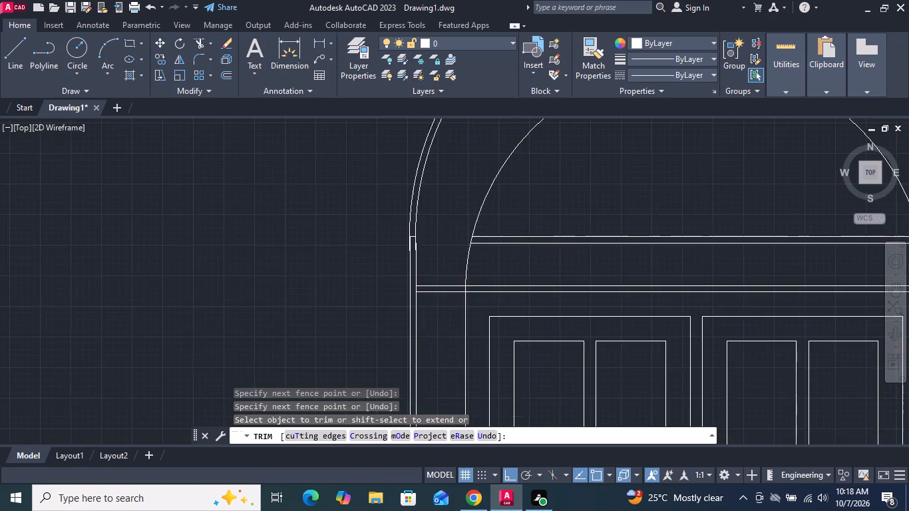
scroll(373, 240, "up", 1)
scroll(462, 245, "up", 2)
left_click_drag(478, 192, 482, 237)
left_click(462, 236)
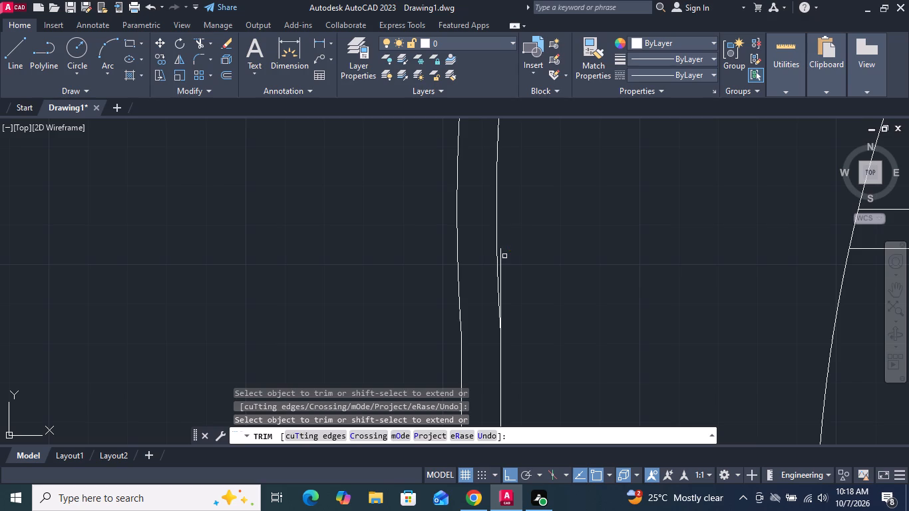
Trim the head band's upper two lines across the inner arch opening and between the inner arch and the right jamb.
scroll(504, 257, "down", 5)
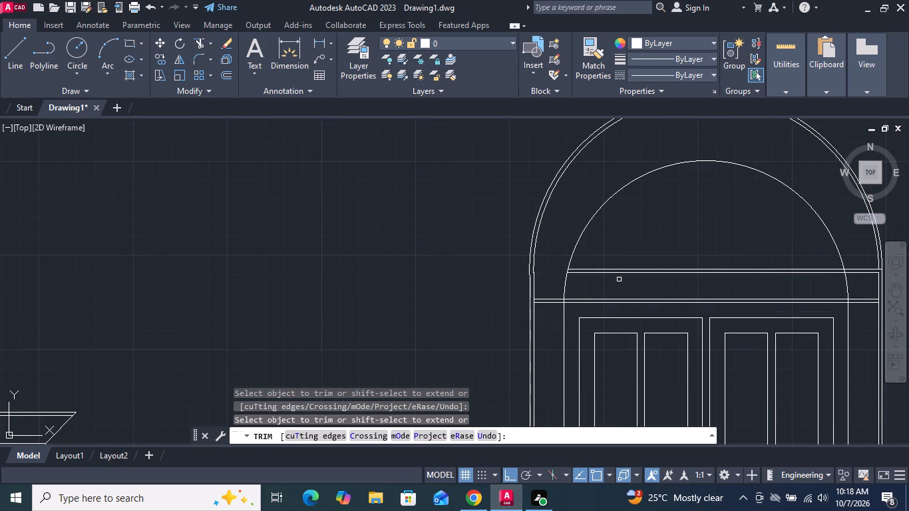
left_click_drag(619, 277, 616, 271)
left_click(613, 262)
middle_click_drag(628, 257, 349, 285)
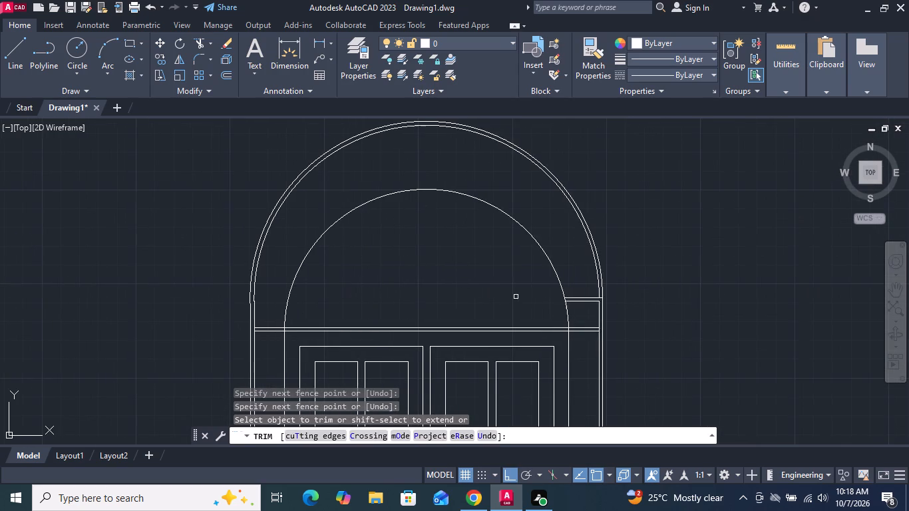
scroll(604, 304, "up", 2)
left_click(559, 274)
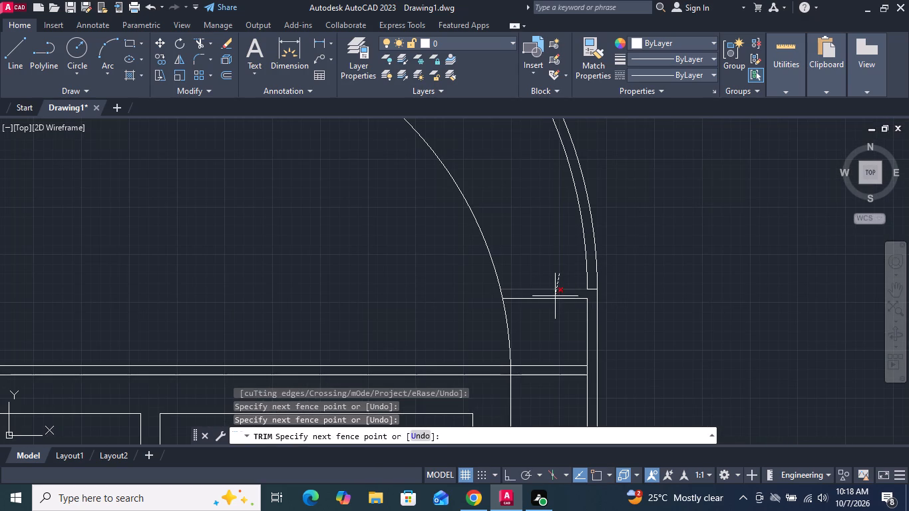
left_click(555, 299)
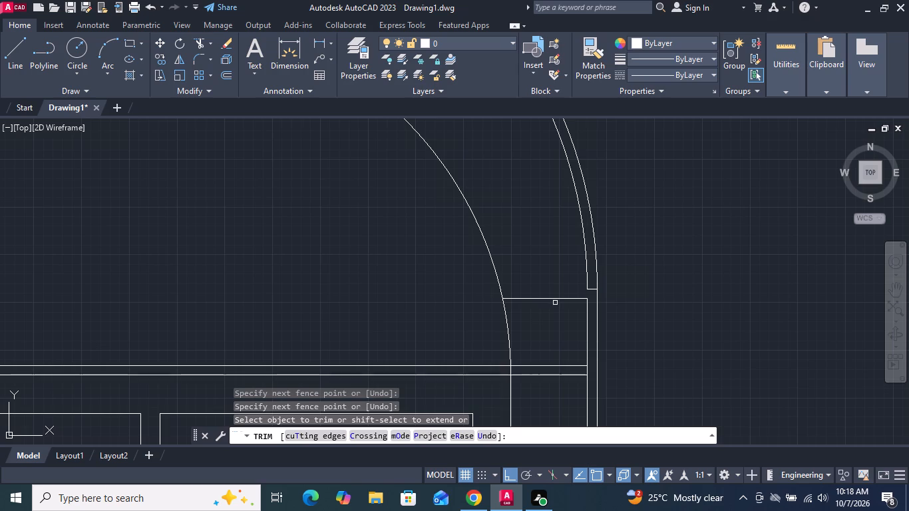
left_click(555, 297)
Trim the short horizontal piece left between the right outer jamb lines where the outer arches begin.
scroll(554, 299, "down", 2)
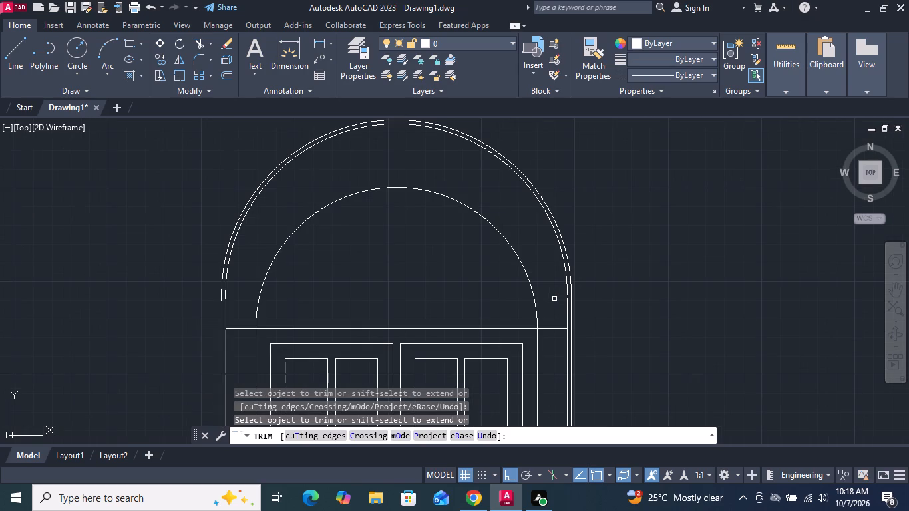
scroll(554, 299, "up", 3)
left_click(607, 284)
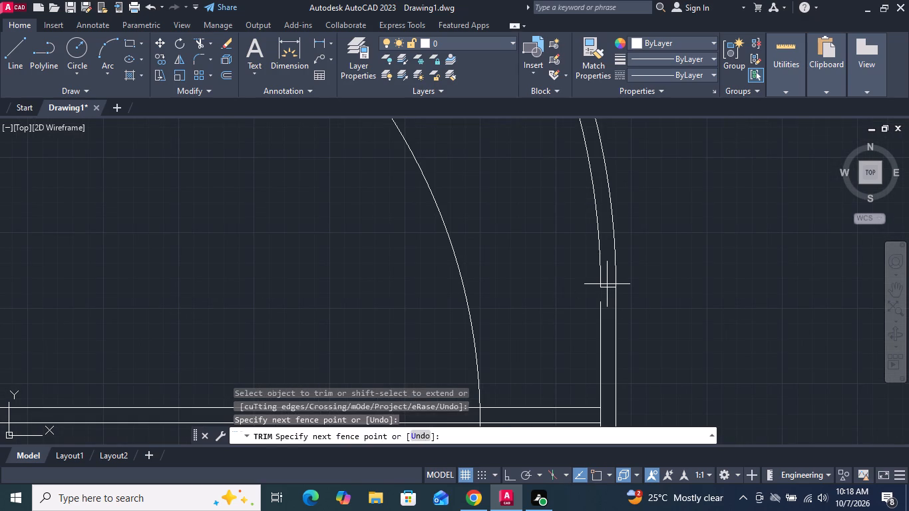
left_click(607, 291)
Extend the right jamb's inner line up to meet the end of the outer frame's inner arch.
left_click(208, 41)
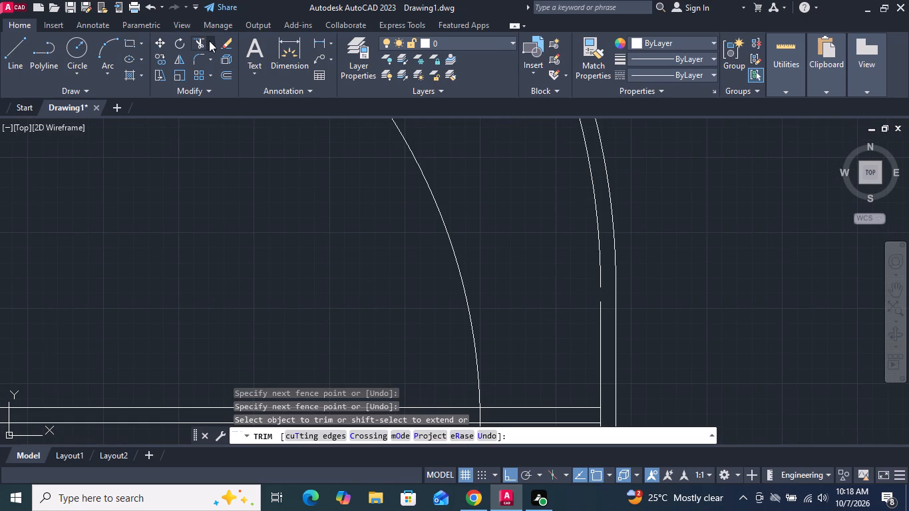
left_click(218, 85)
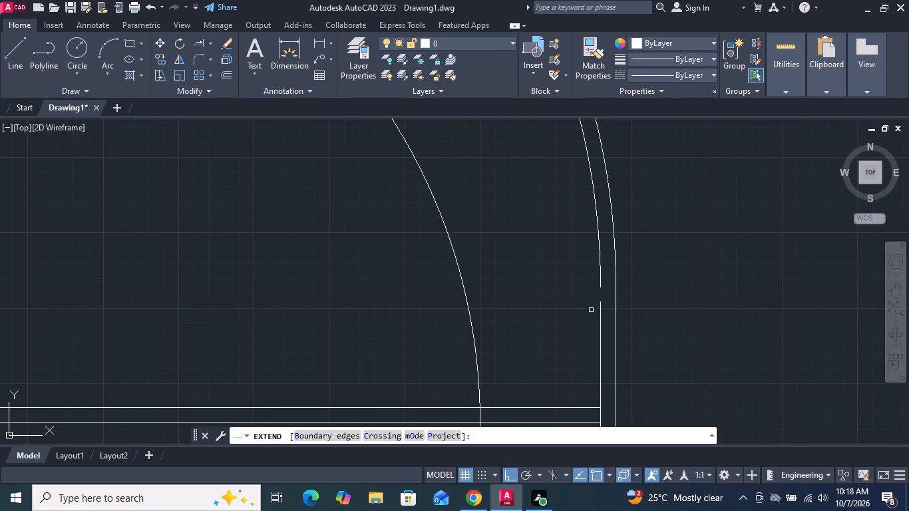
left_click(600, 313)
key("Return")
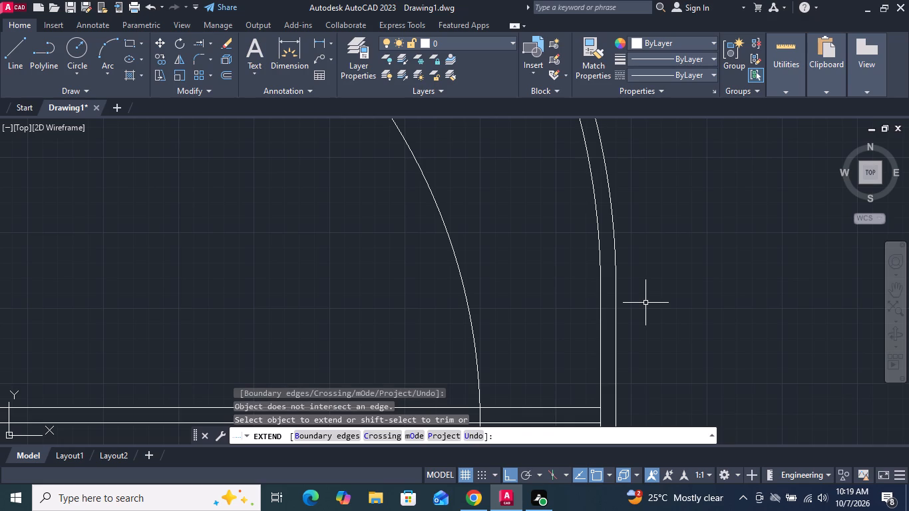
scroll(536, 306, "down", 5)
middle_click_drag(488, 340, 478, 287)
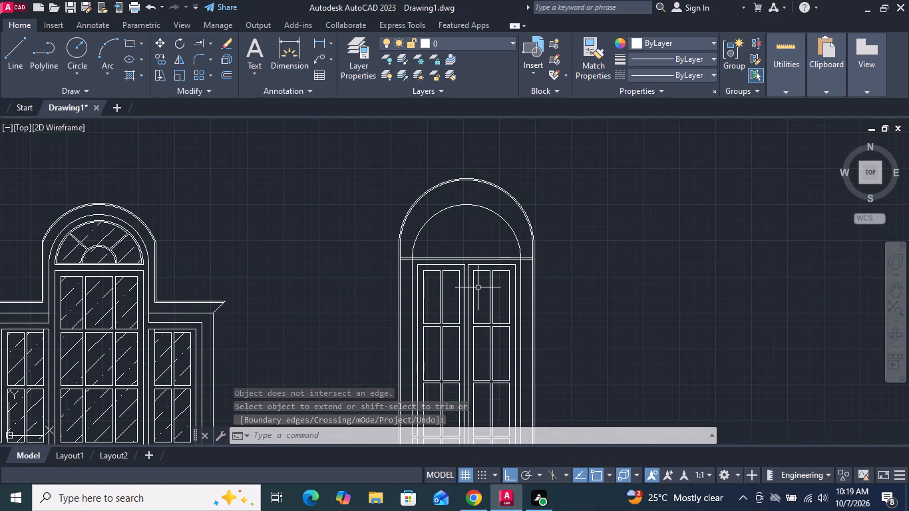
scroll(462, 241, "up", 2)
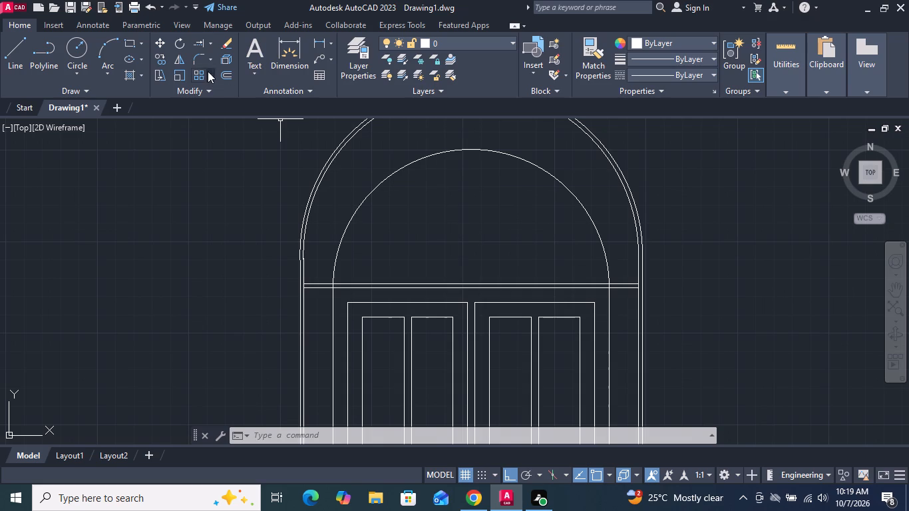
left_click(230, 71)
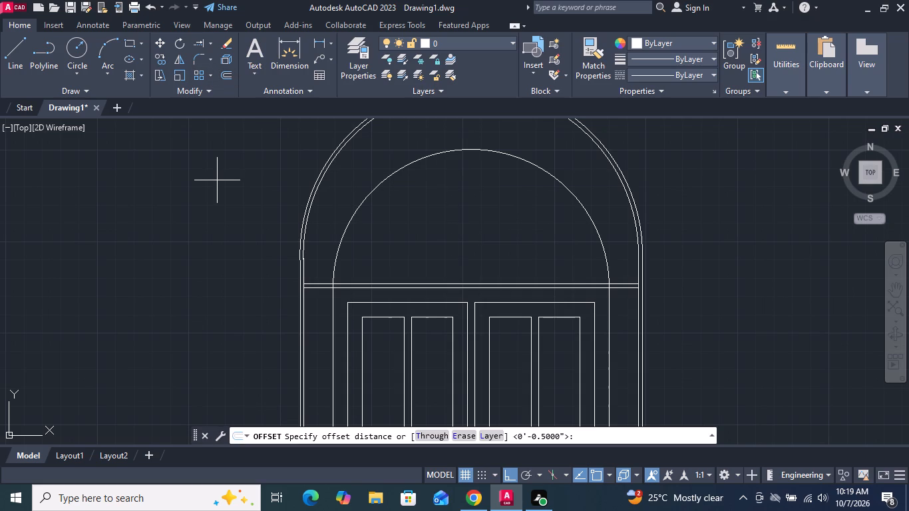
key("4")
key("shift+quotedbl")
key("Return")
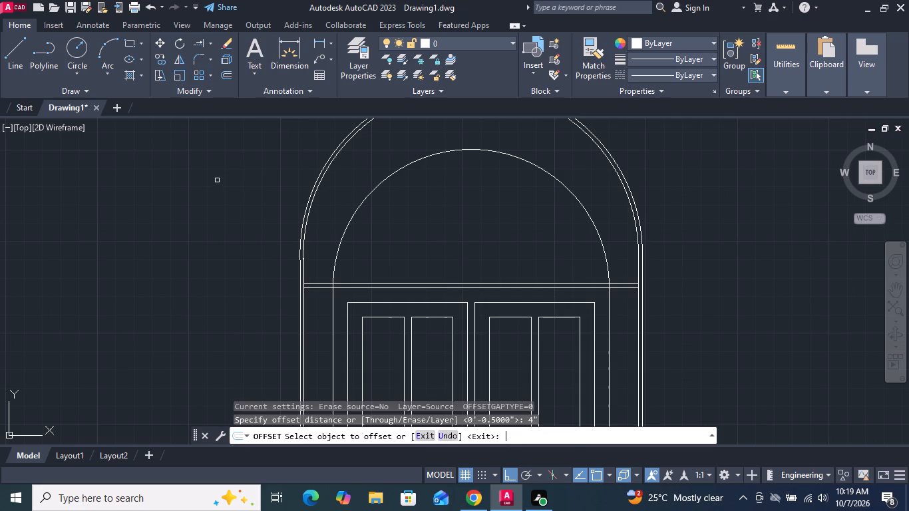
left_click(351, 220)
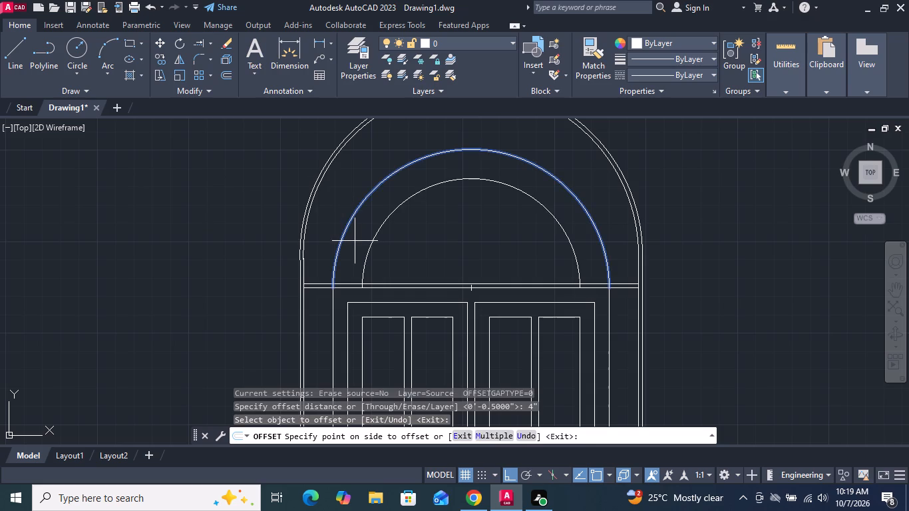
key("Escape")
Offset the inner arch above the sashes inward by 2".
key("space")
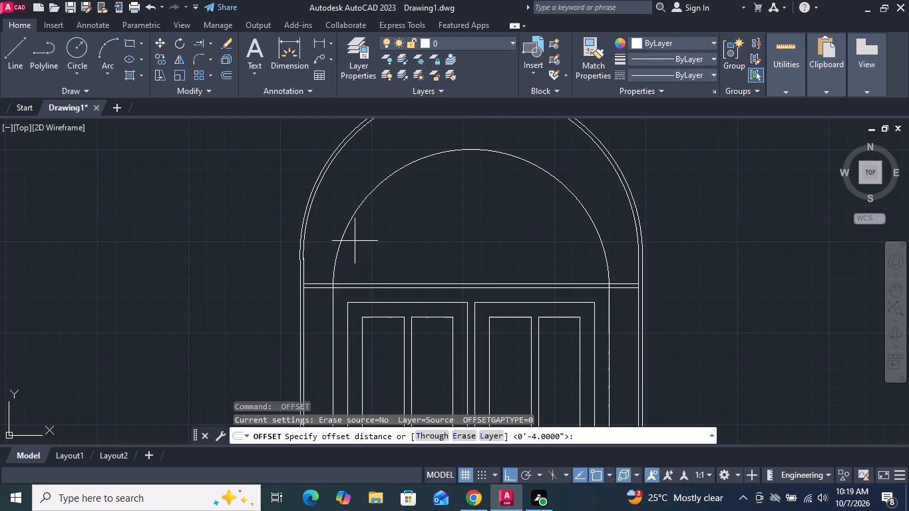
key("2")
key("shift+quotedbl")
key("Return")
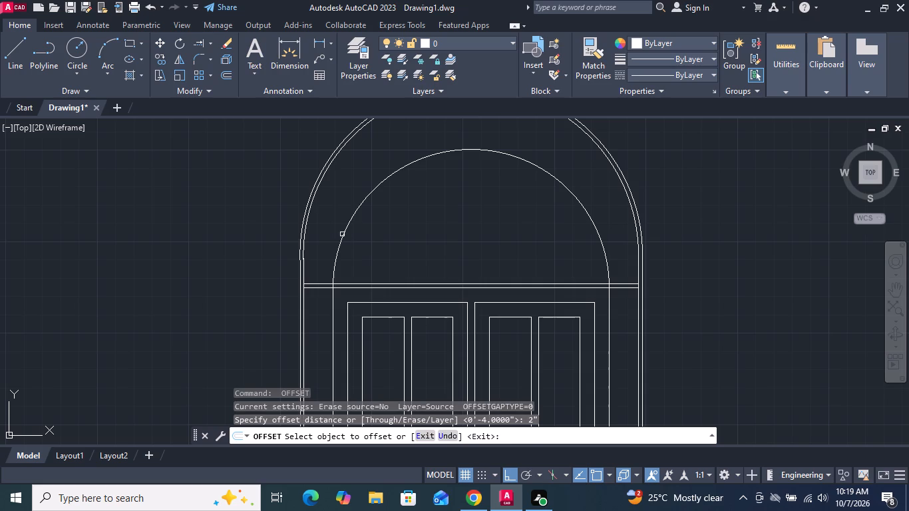
left_click(343, 236)
left_click(356, 260)
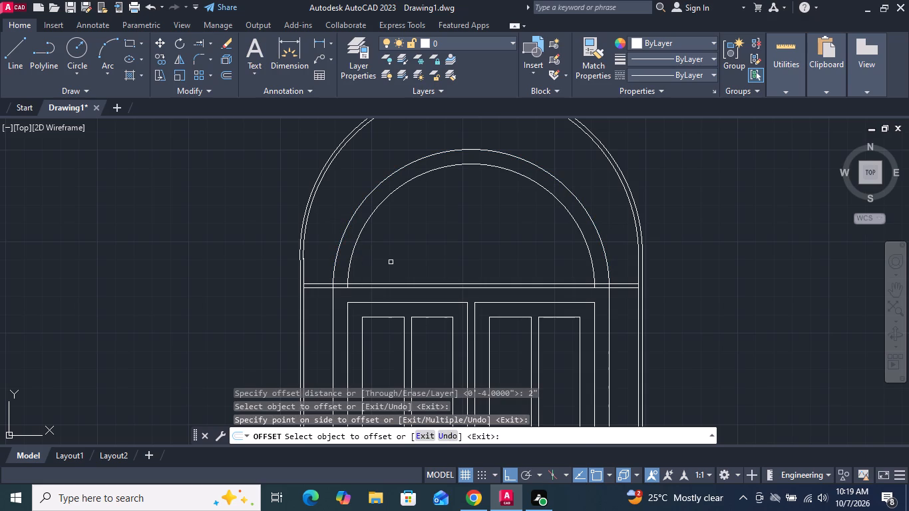
Trim the two remaining head band lines between the outer frame and the inner jamb line on both sides of the window.
middle_click_drag(392, 259, 392, 224)
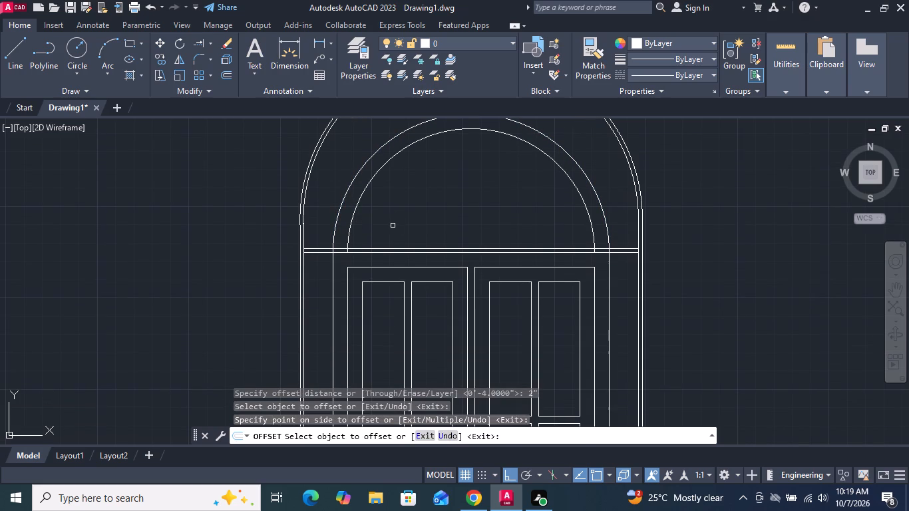
scroll(393, 226, "down", 1)
middle_click_drag(393, 226, 359, 201)
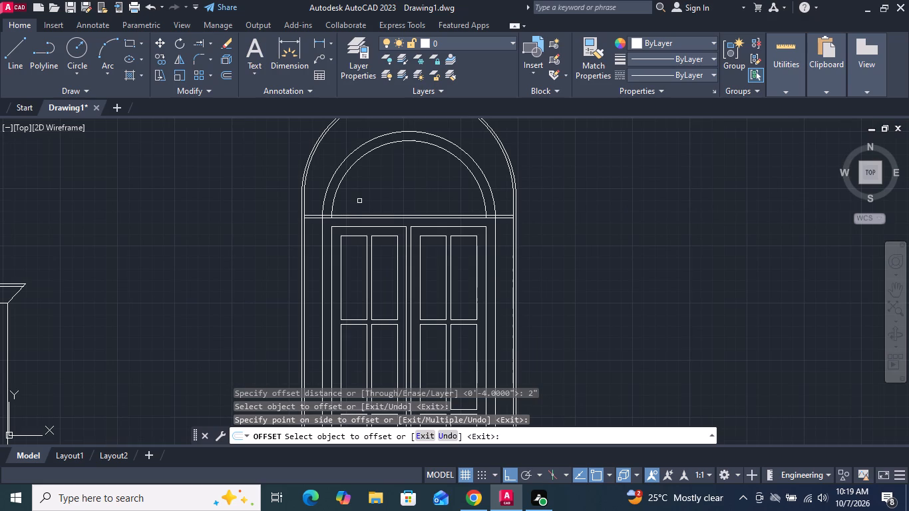
left_click(209, 41)
left_click(208, 61)
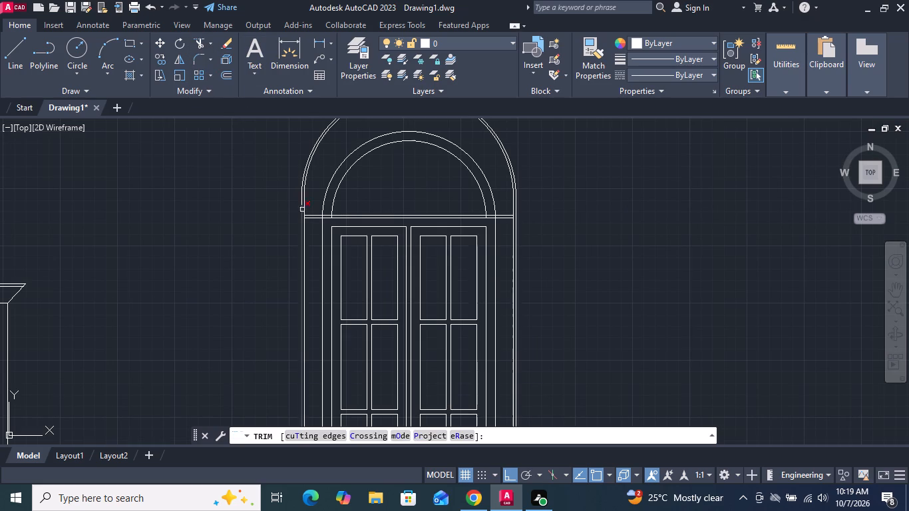
scroll(307, 216, "up", 2)
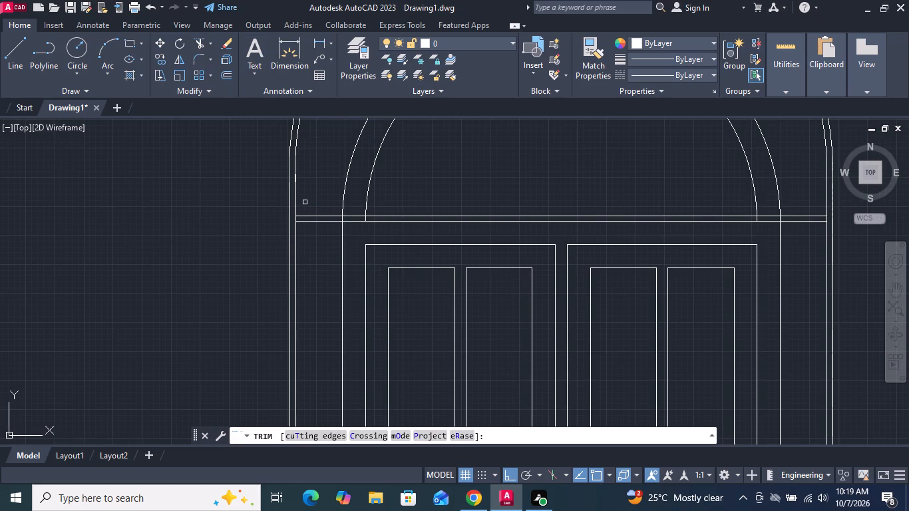
scroll(305, 202, "down", 3)
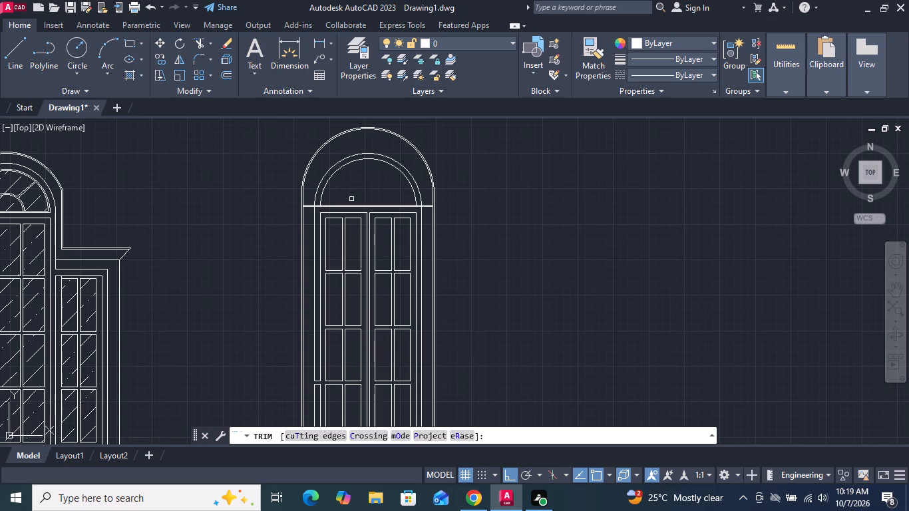
scroll(321, 206, "up", 2)
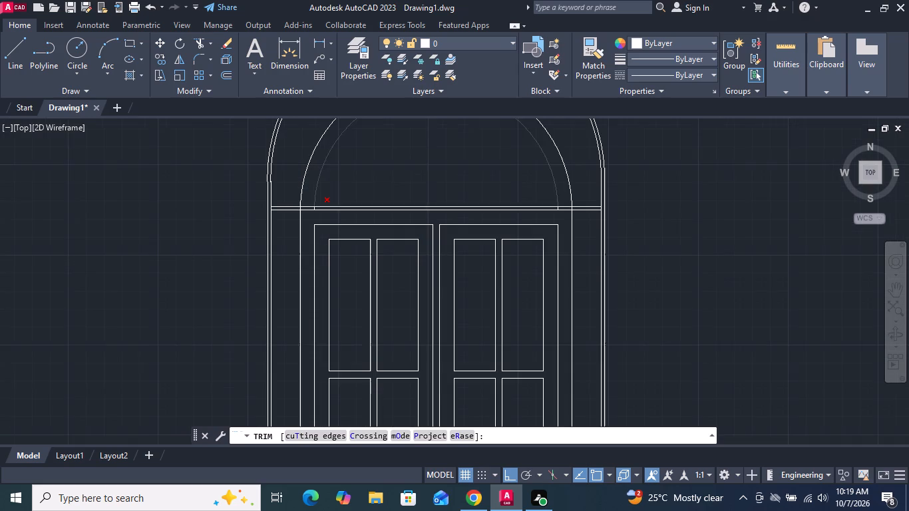
left_click_drag(284, 198, 289, 219)
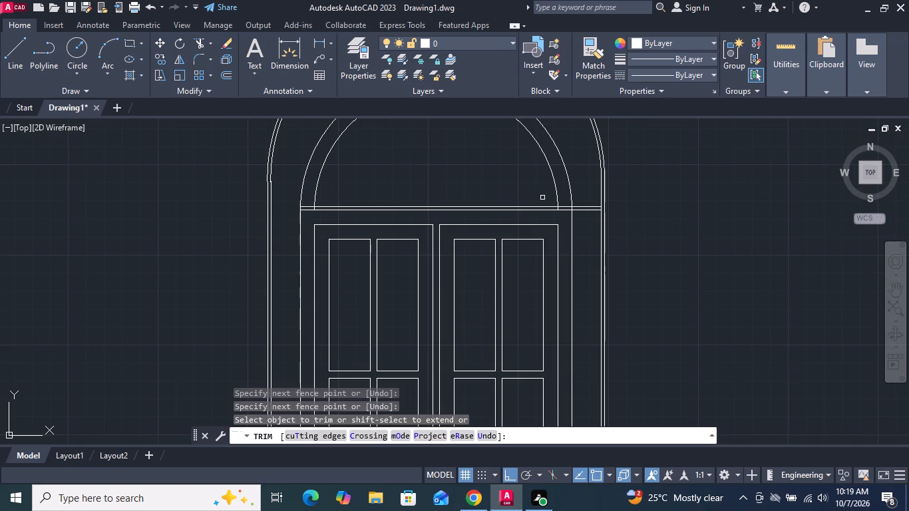
left_click_drag(584, 195, 584, 223)
Trim the head band lines between the inner arch and its 2" offset on both the right and left sides.
scroll(553, 202, "up", 3)
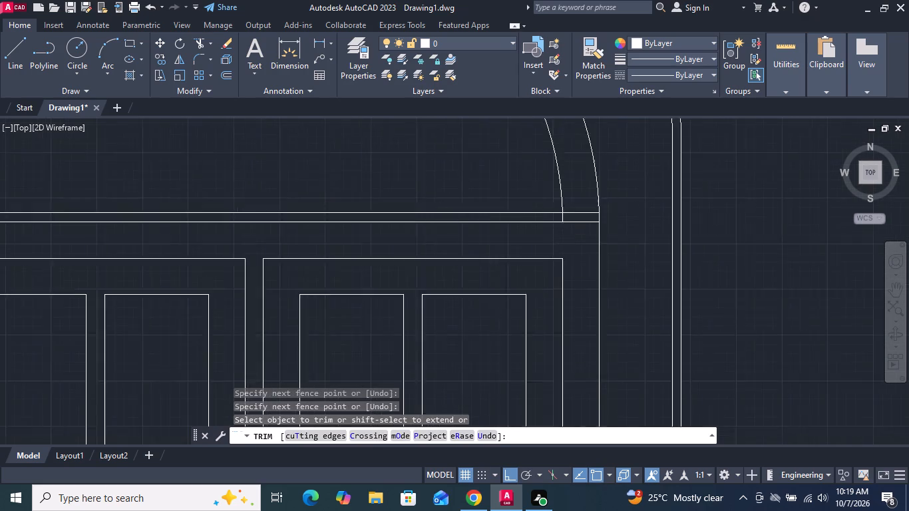
left_click_drag(595, 199, 595, 253)
scroll(595, 254, "down", 4)
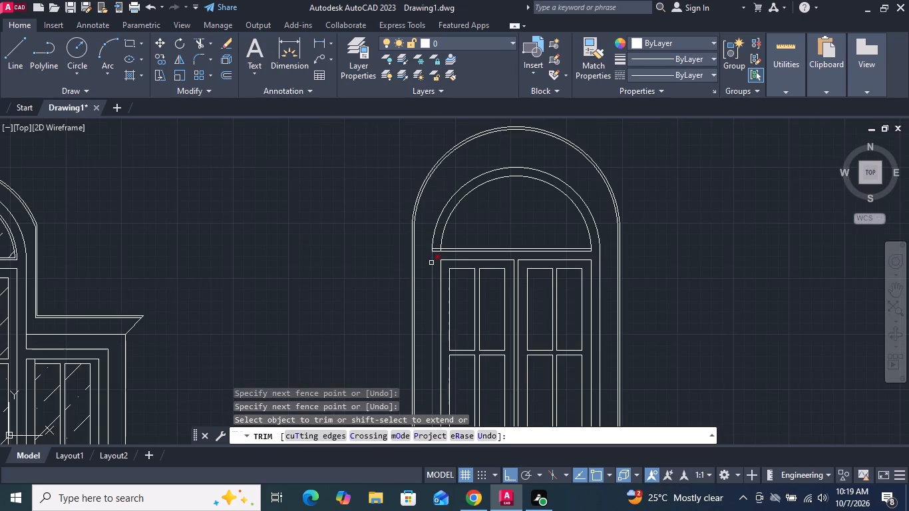
scroll(433, 261, "up", 4)
left_click_drag(437, 159, 437, 228)
scroll(437, 228, "down", 4)
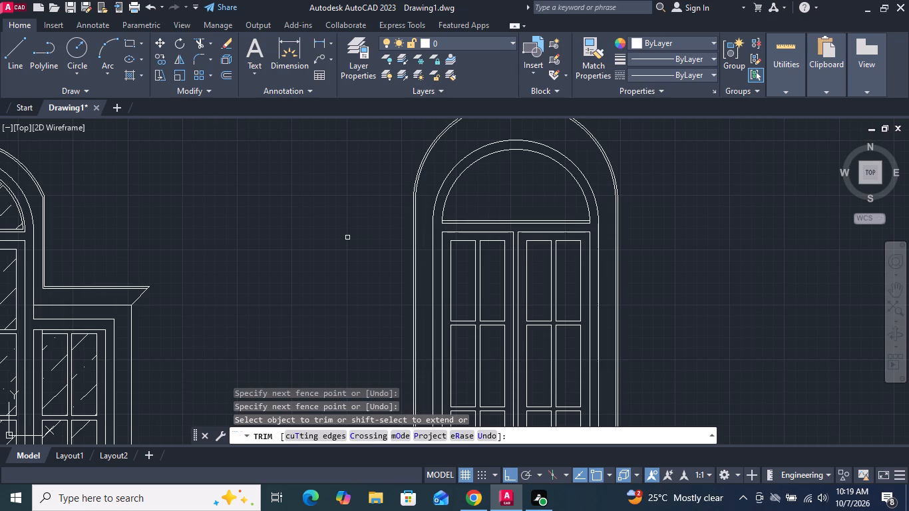
scroll(347, 238, "down", 2)
middle_click_drag(347, 237, 347, 220)
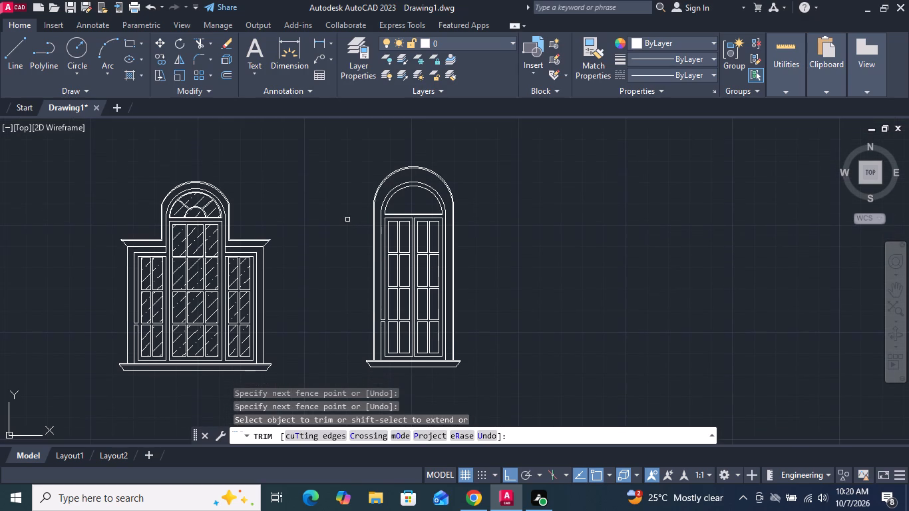
scroll(347, 220, "up", 1)
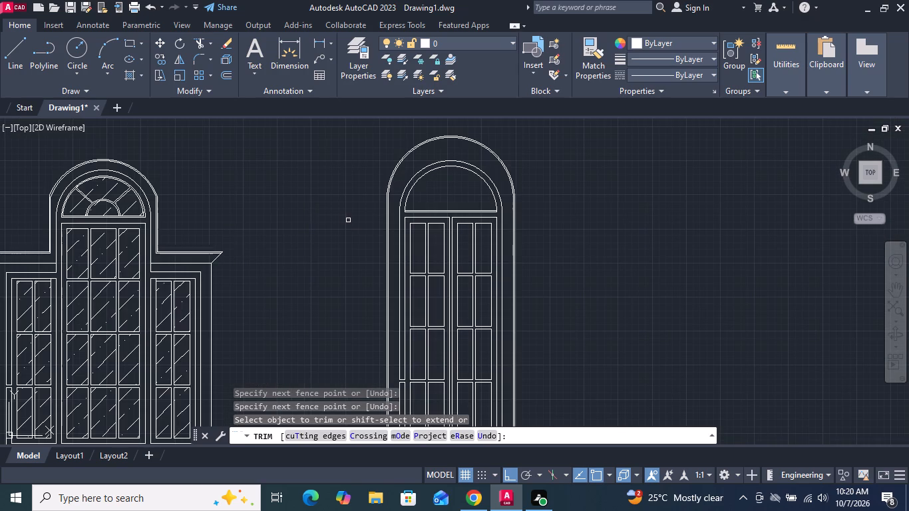
key("Return")
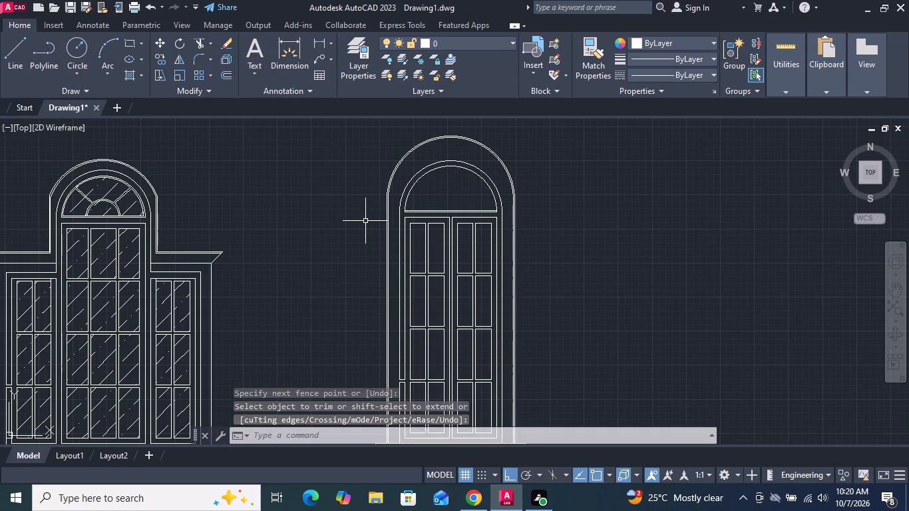
Erase the outlines of the top row of glass panes in both sashes of the arched window.
scroll(454, 230, "up", 2)
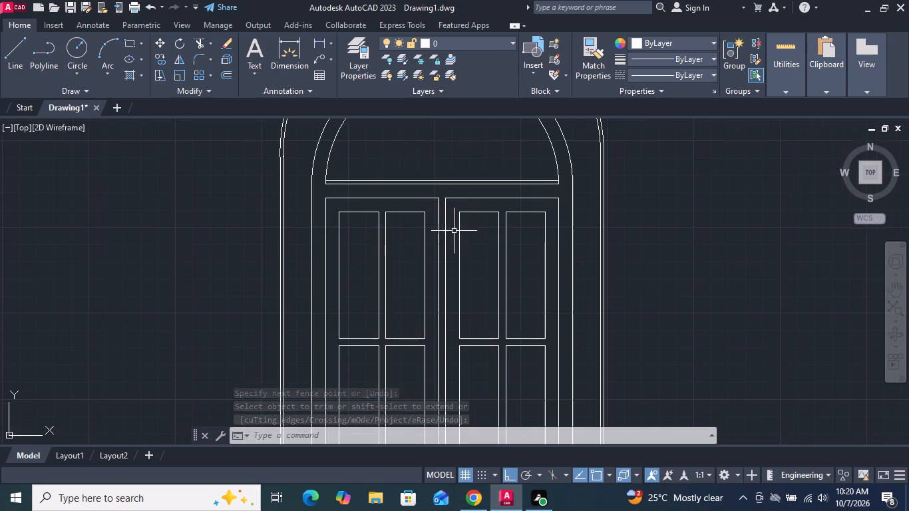
scroll(427, 232, "up", 1)
left_click(427, 240)
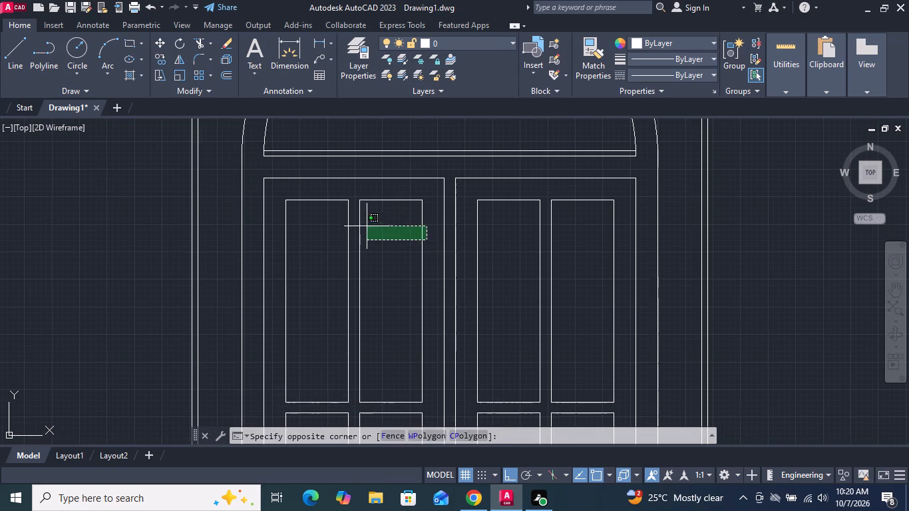
left_click(307, 194)
key("Delete")
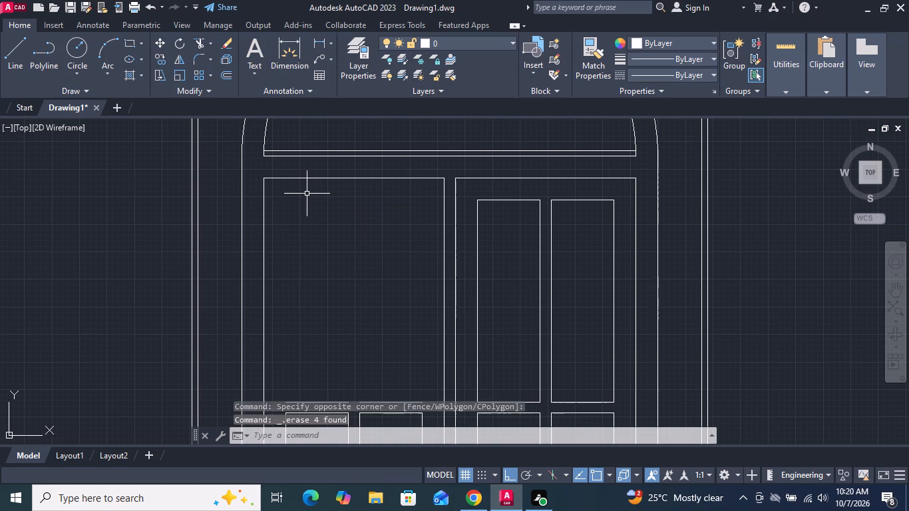
left_click(618, 287)
left_click(476, 194)
key("Delete")
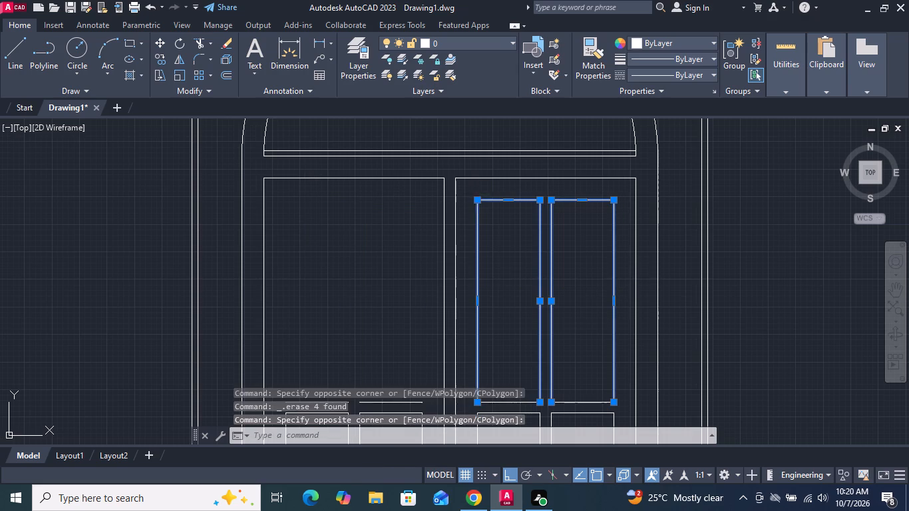
Erase all the remaining glazing bar and pane lines in both sashes, down to the bottom row, keeping the outer sash outlines.
scroll(476, 194, "down", 2)
middle_click_drag(497, 259, 485, 184)
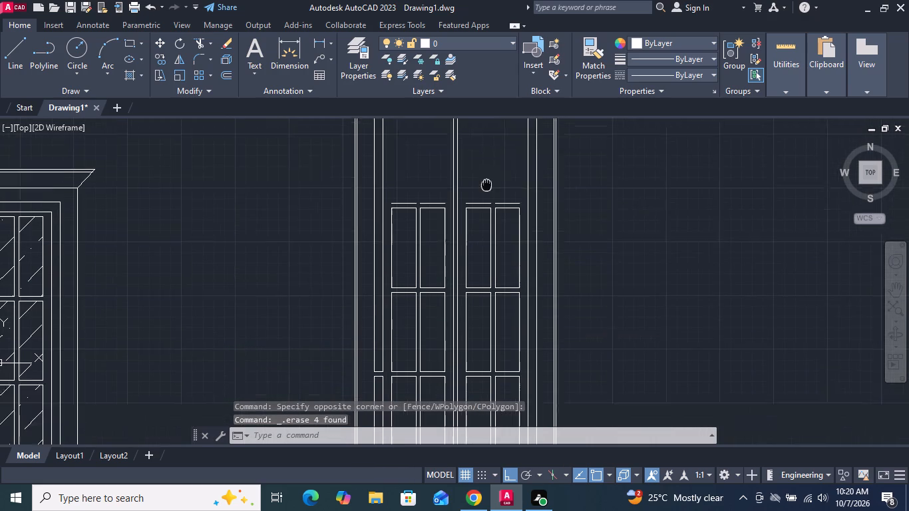
middle_click_drag(485, 184, 479, 160)
left_click_drag(503, 200, 499, 194)
left_click(475, 166)
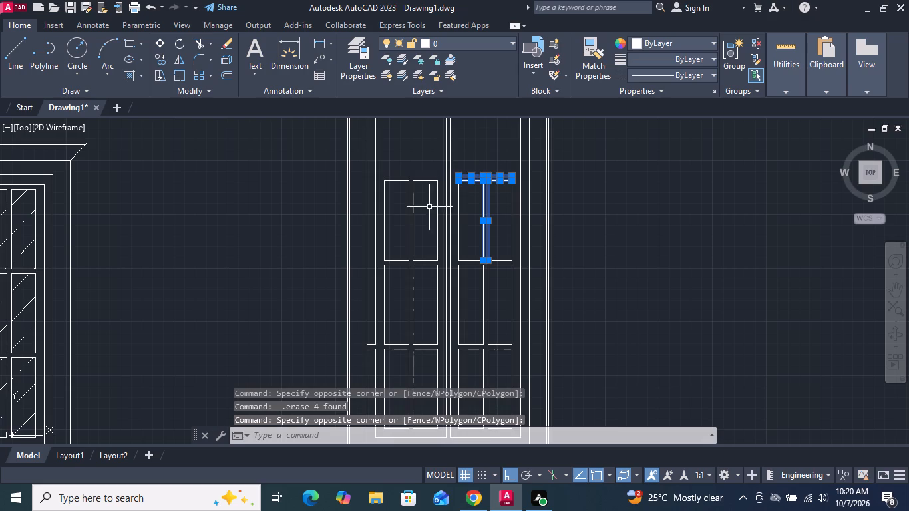
left_click(424, 208)
left_click(403, 166)
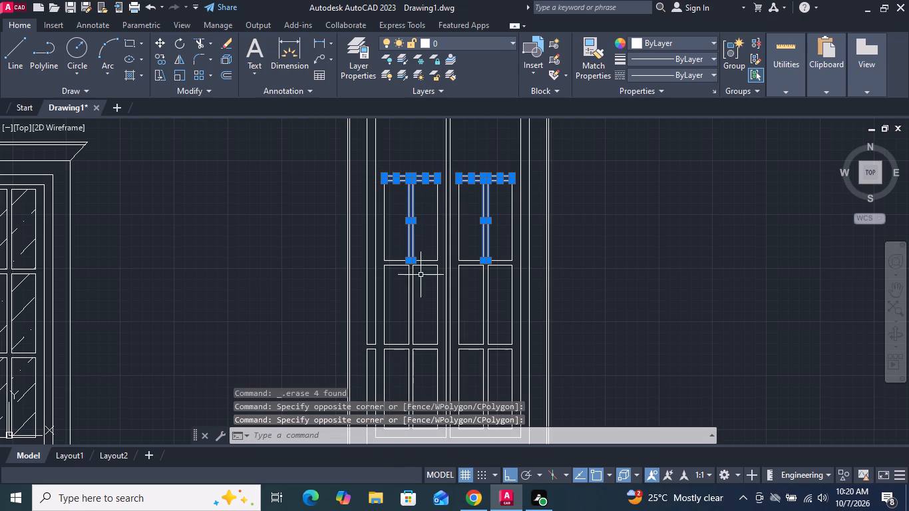
left_click_drag(421, 281, 413, 276)
left_click(383, 235)
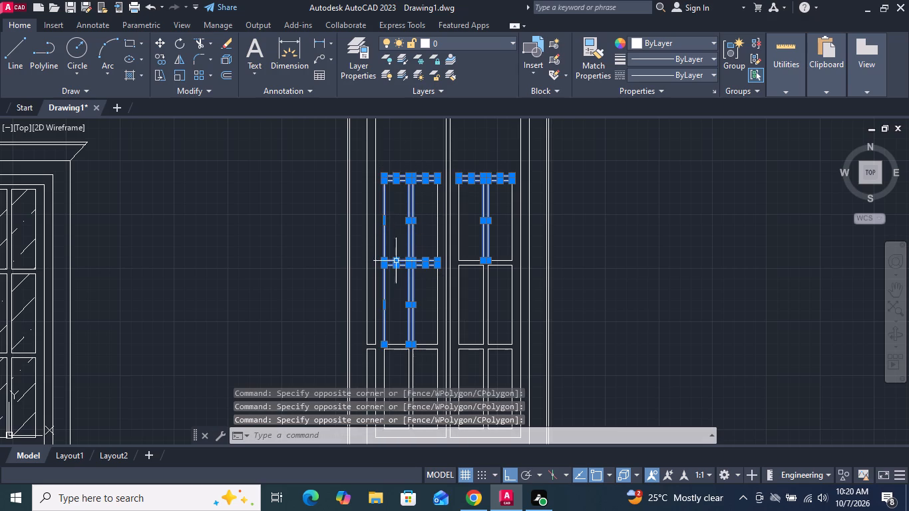
left_click(437, 236)
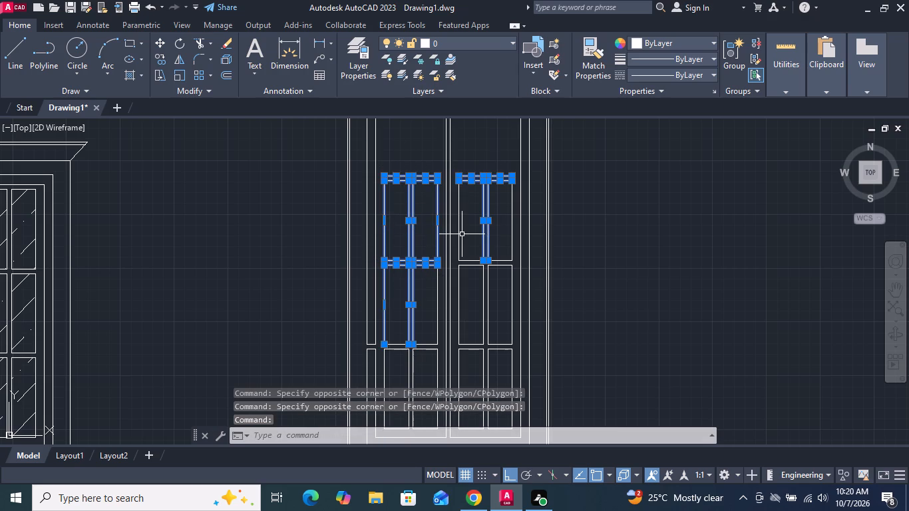
left_click(459, 230)
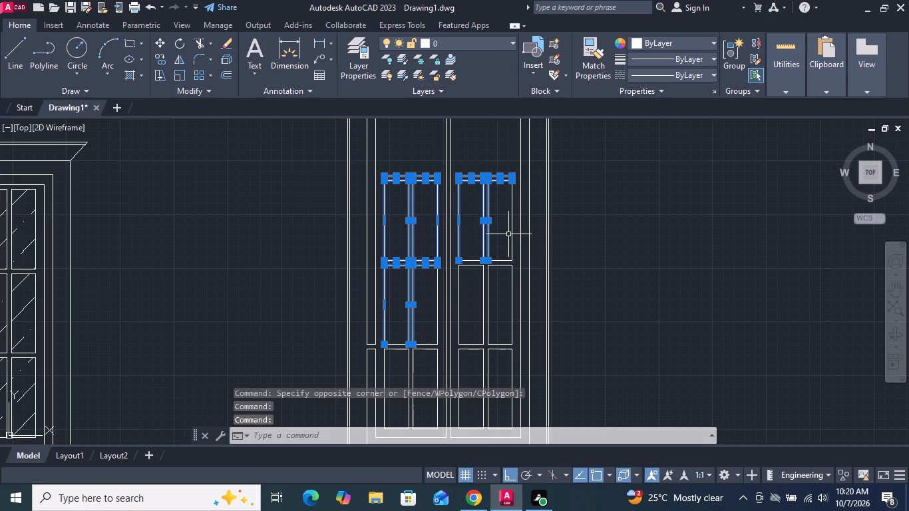
left_click(511, 230)
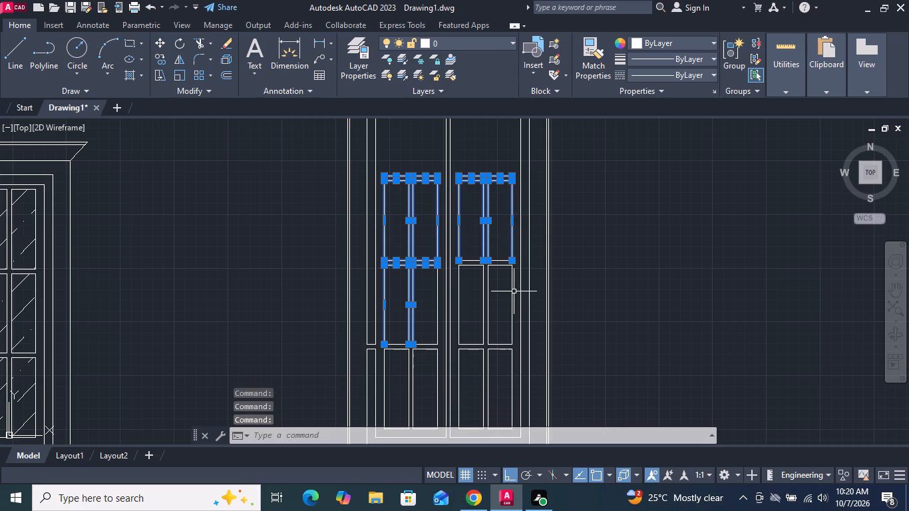
left_click(514, 291)
left_click_drag(502, 293, 472, 253)
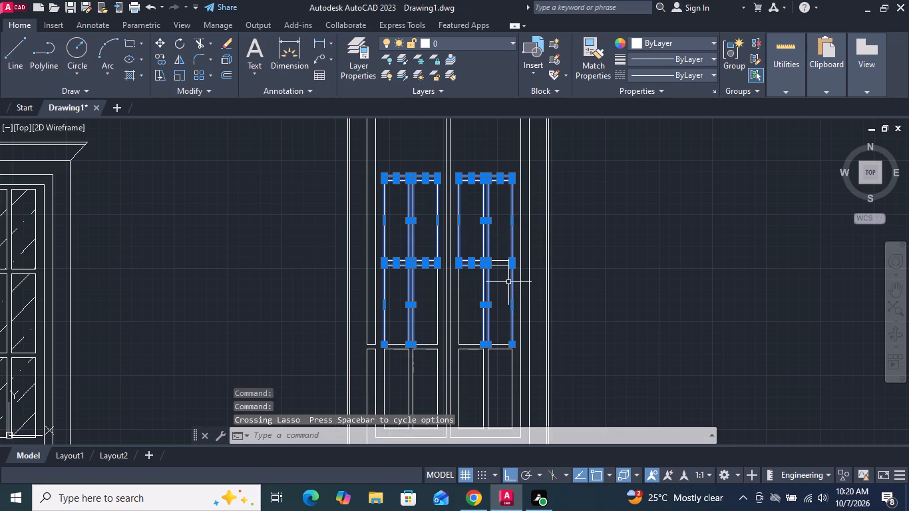
left_click(503, 274)
left_click(497, 255)
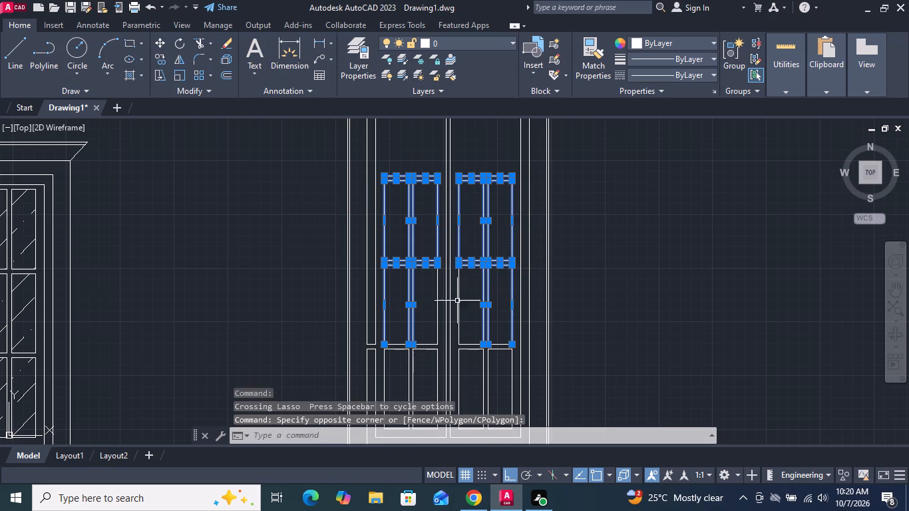
left_click(439, 307)
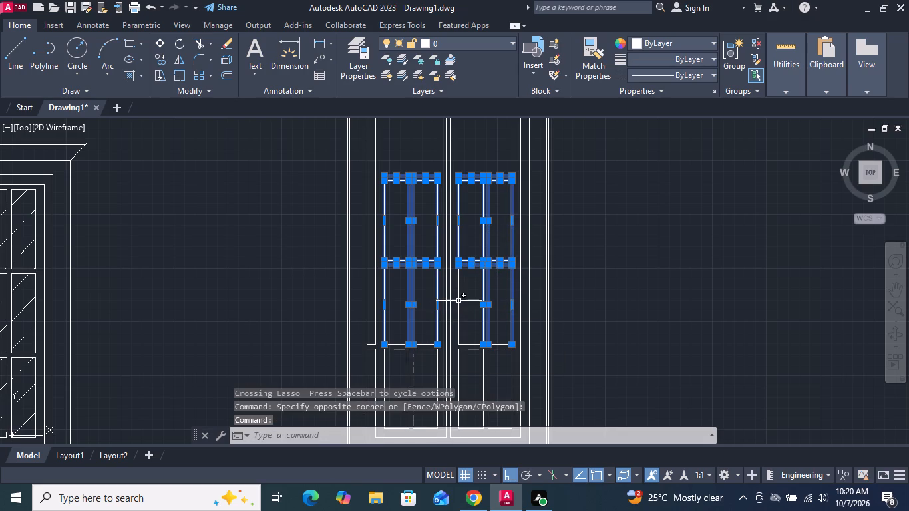
left_click(458, 297)
middle_click_drag(458, 290, 464, 192)
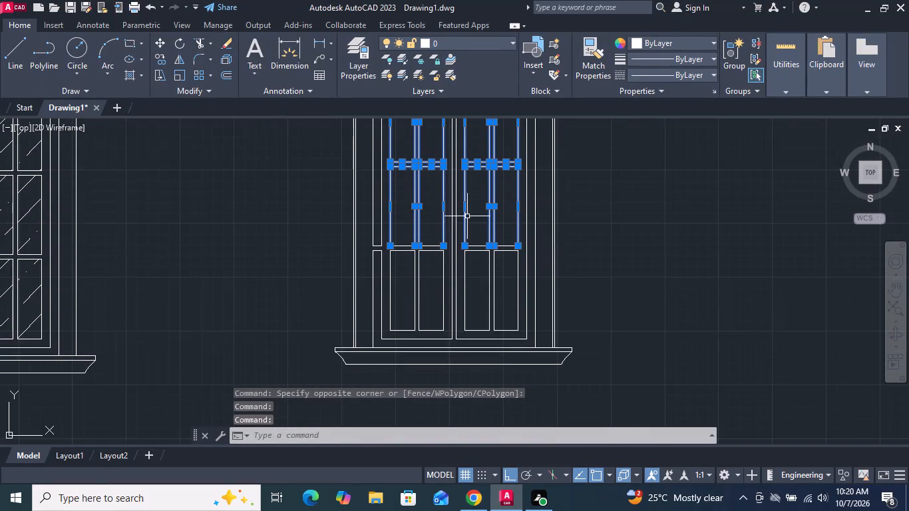
left_click_drag(509, 263, 494, 254)
left_click(472, 228)
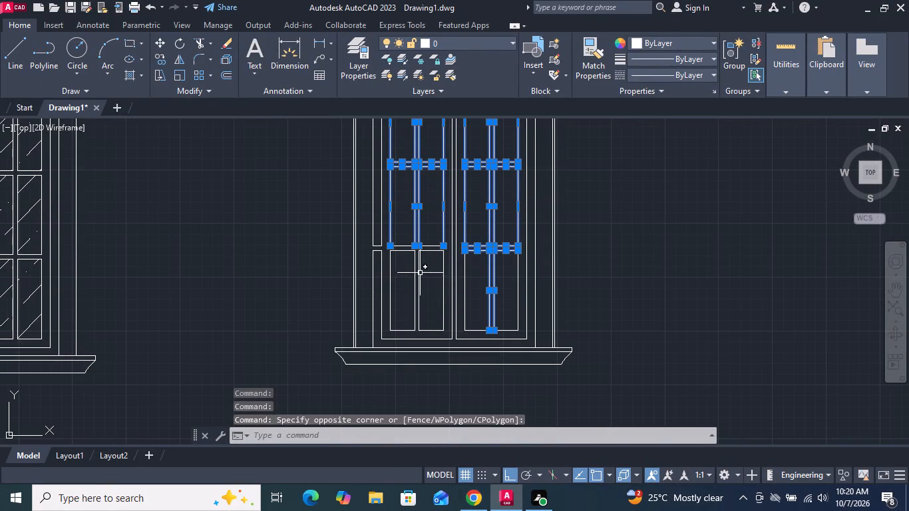
left_click(428, 269)
left_click(389, 231)
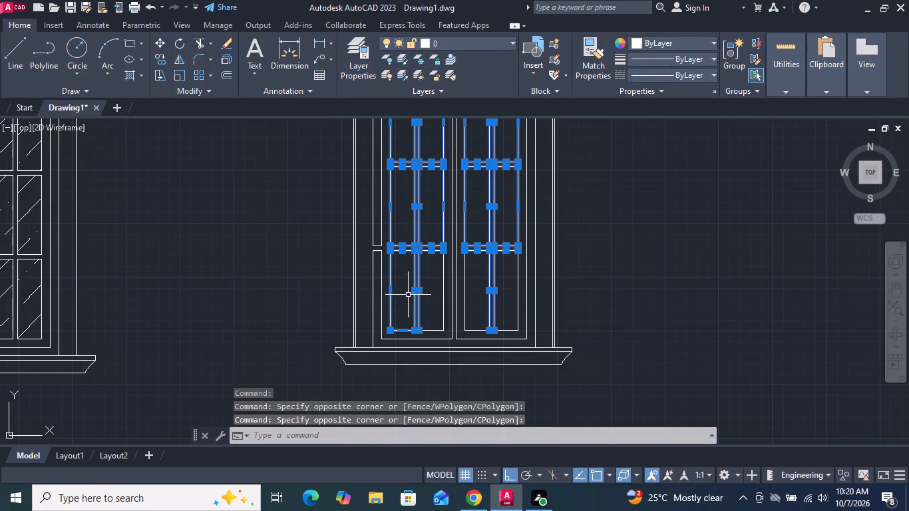
left_click(442, 330)
left_click(464, 329)
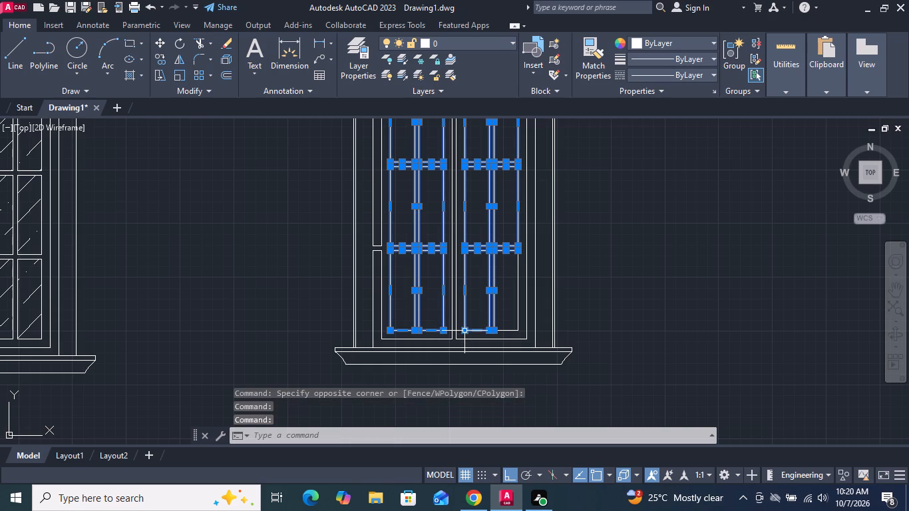
left_click(516, 329)
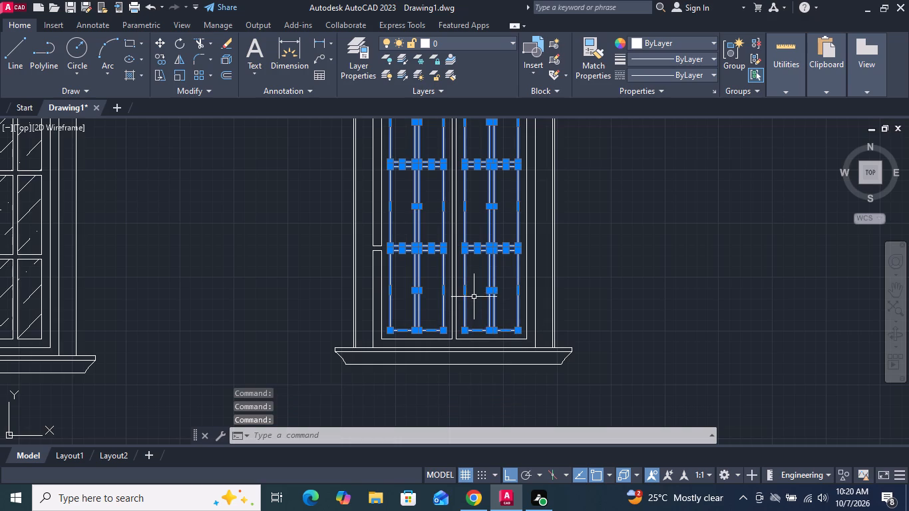
key("Delete")
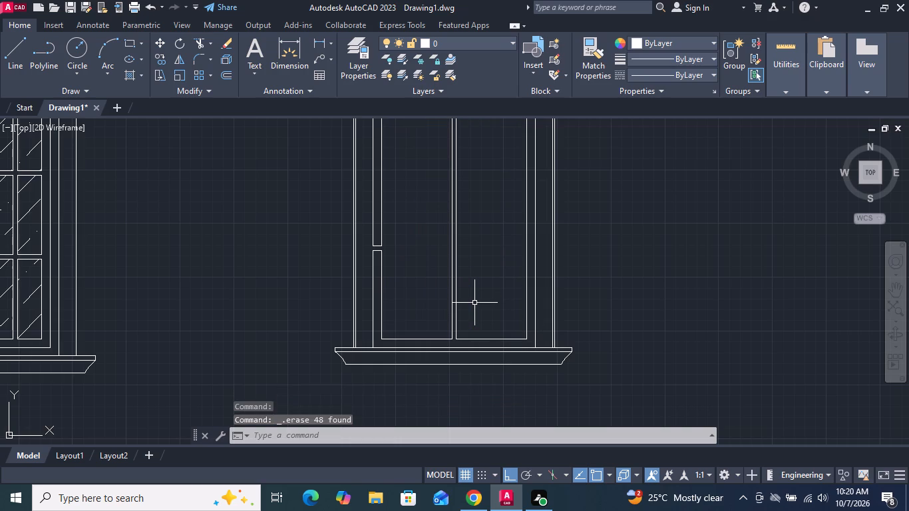
Extend the lower segments of the left jamb's two inner lines upward to close the small gap between them.
middle_click_drag(416, 261, 405, 413)
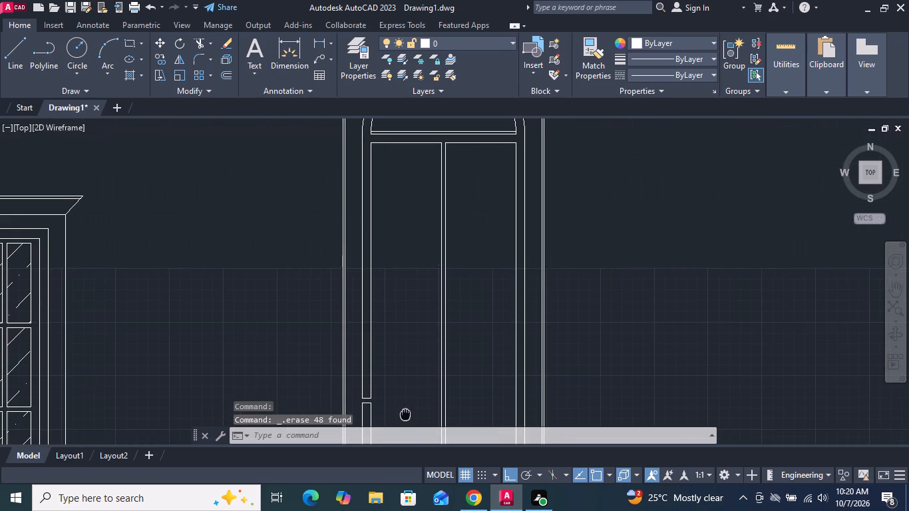
middle_click_drag(405, 413, 395, 304)
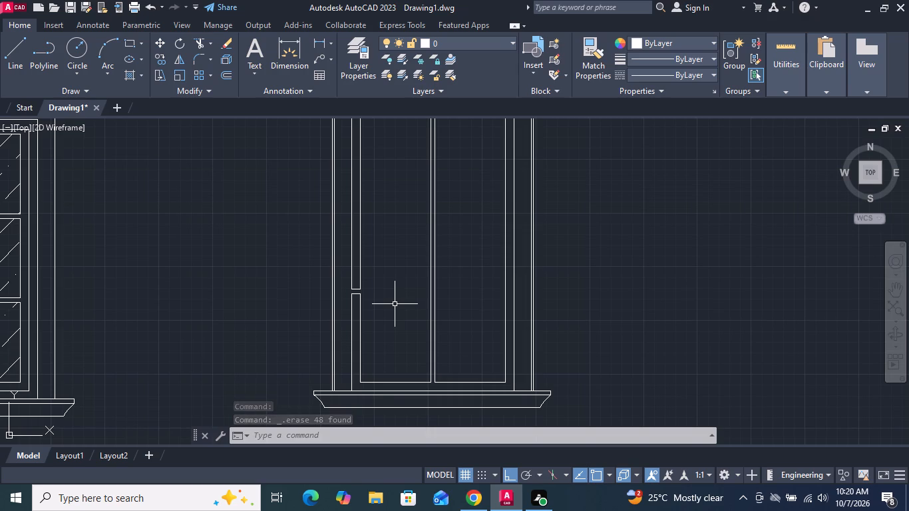
left_click(210, 43)
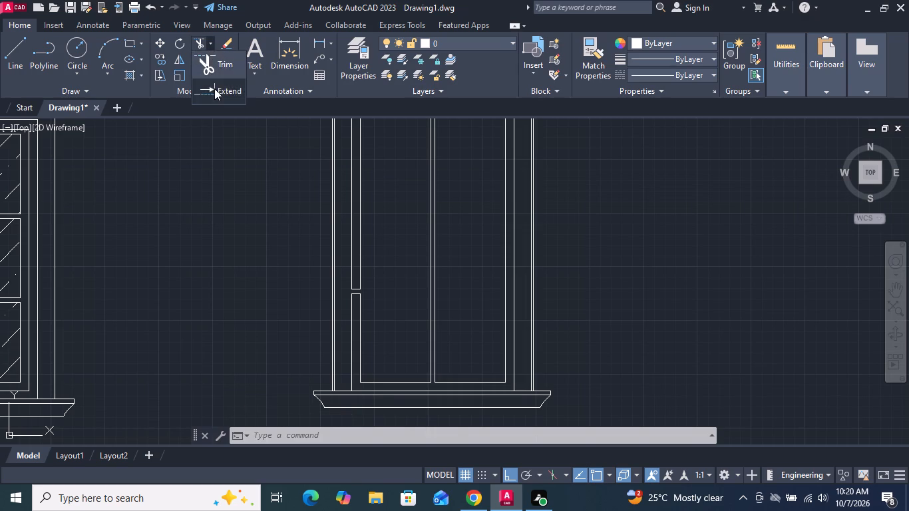
left_click(214, 88)
scroll(344, 281, "up", 2)
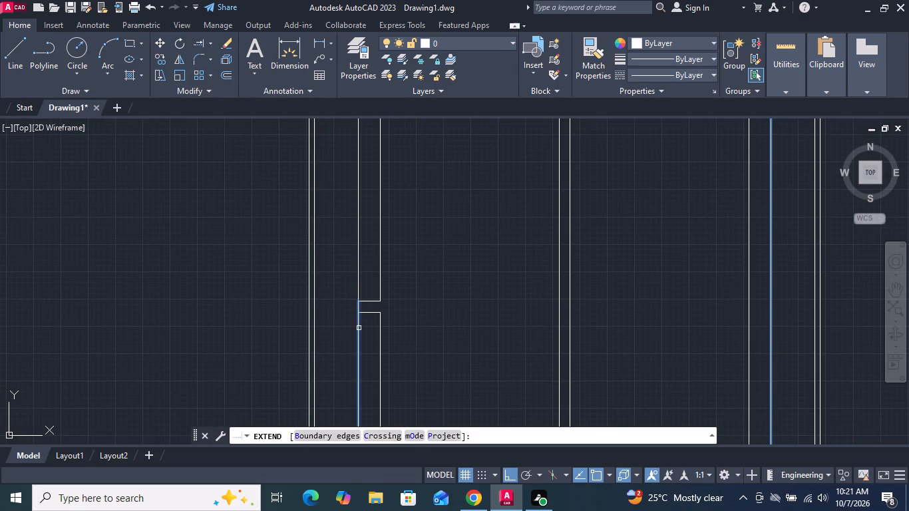
left_click(359, 328)
left_click(379, 327)
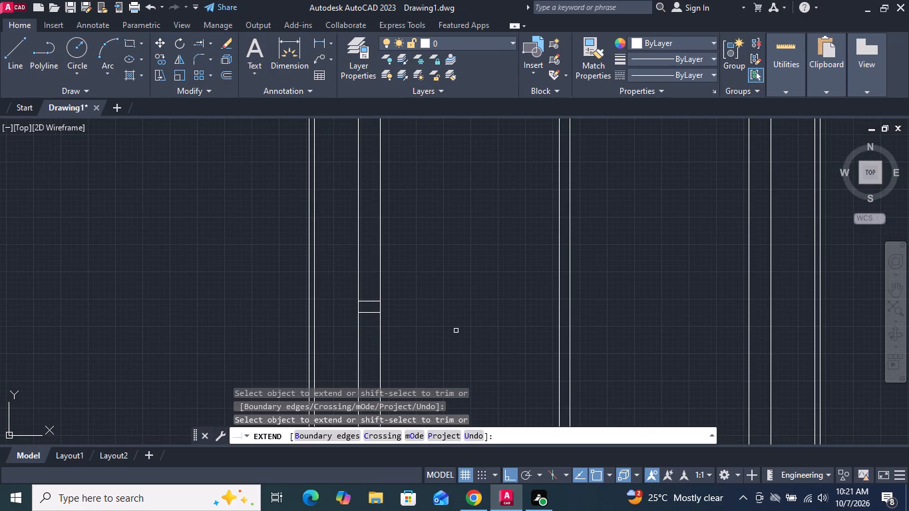
key("Return")
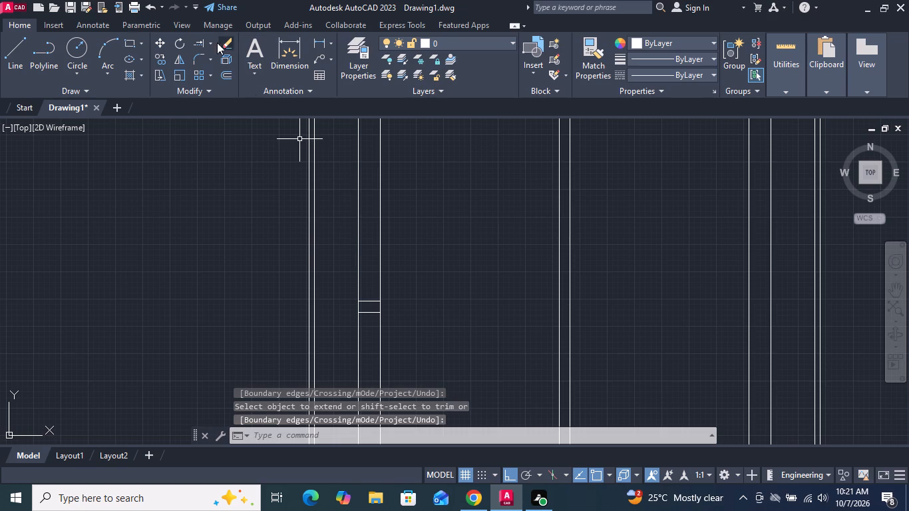
Trim away the two short horizontal lines crossing the left jamb.
left_click(206, 41)
left_click(211, 36)
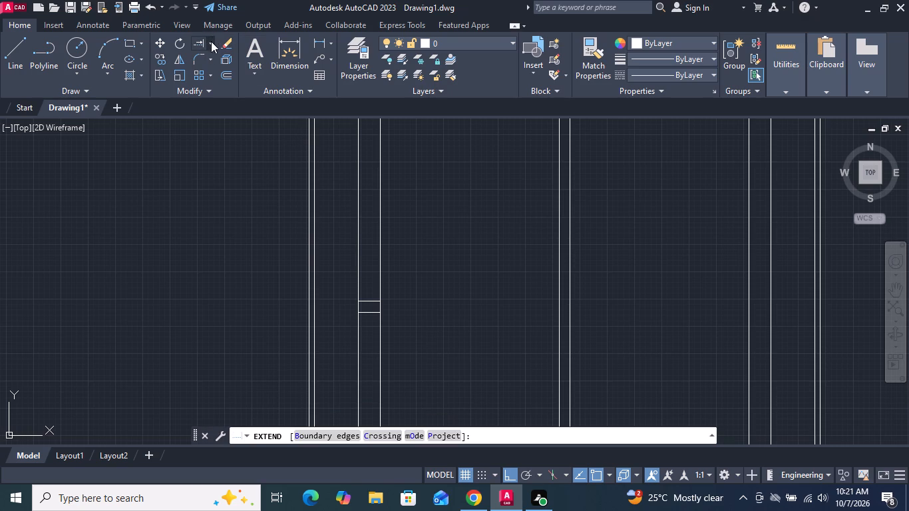
left_click(217, 65)
scroll(365, 317, "up", 2)
left_click_drag(357, 254, 373, 323)
scroll(373, 323, "down", 5)
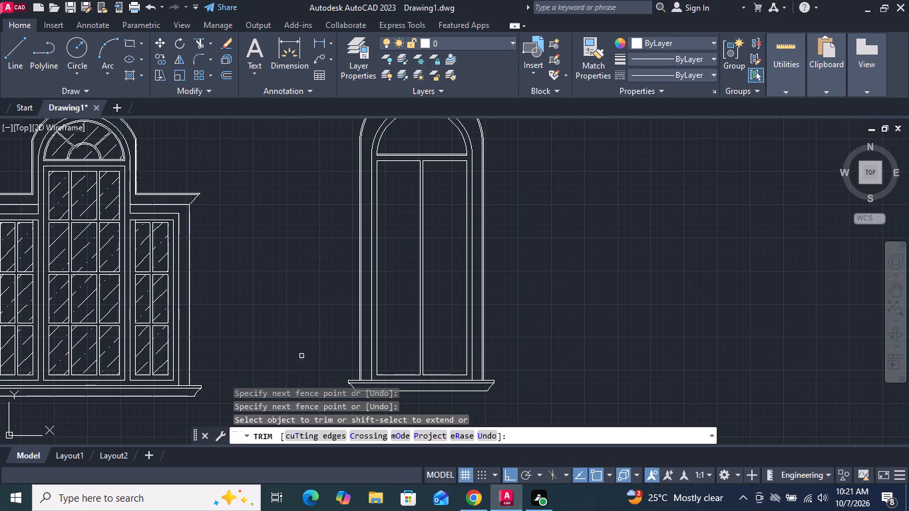
Trim away the two vertical lines of the centre mullion between the sashes.
scroll(313, 348, "down", 1)
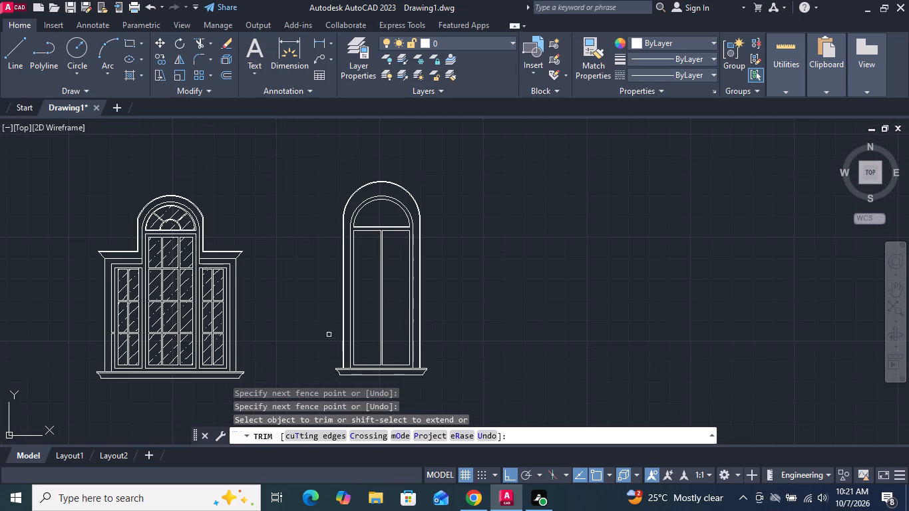
scroll(371, 303, "up", 1)
left_click_drag(405, 284, 371, 277)
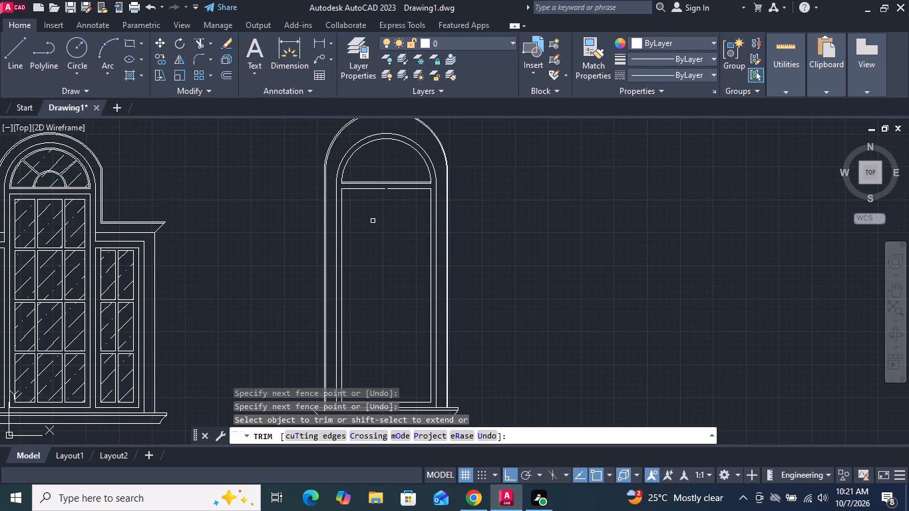
Extend the top and bottom sash lines across the gaps at the centre to form one large rectangular opening.
left_click(212, 45)
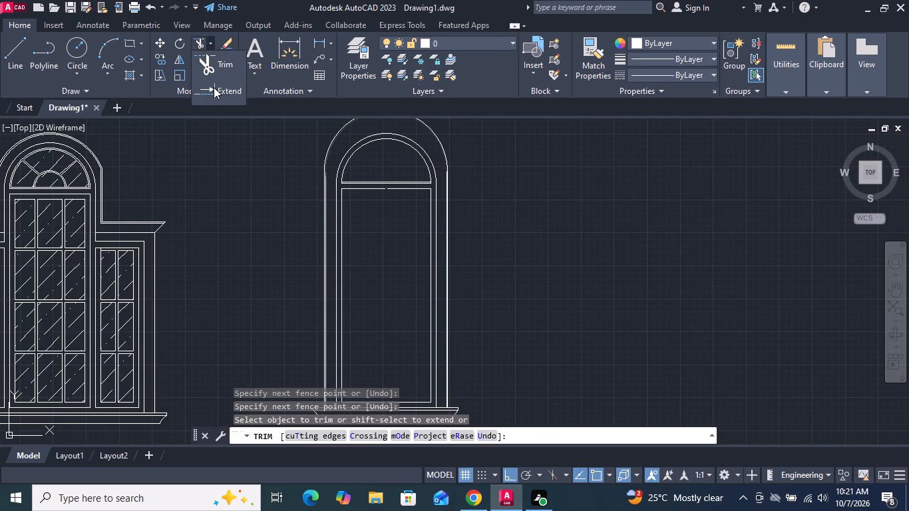
left_click(214, 87)
scroll(383, 183, "up", 3)
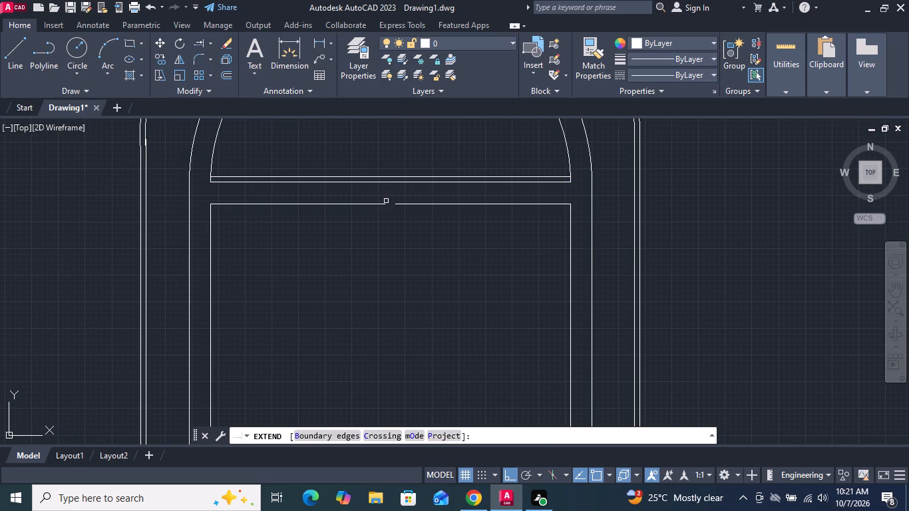
left_click(381, 203)
scroll(381, 206, "down", 4)
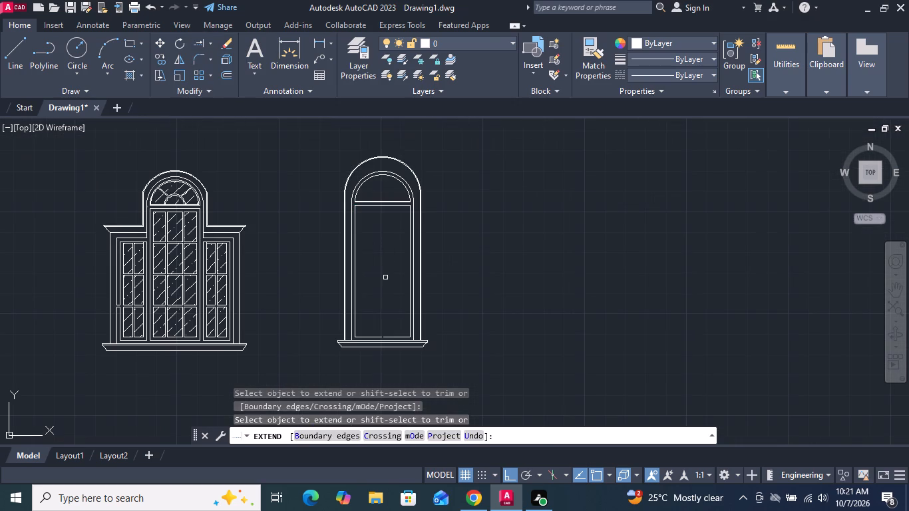
scroll(377, 351, "up", 4)
left_click(408, 273)
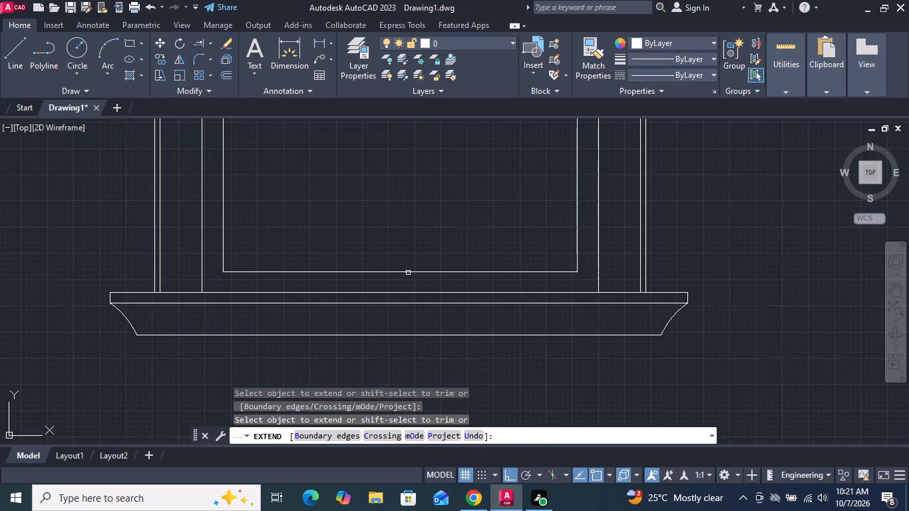
scroll(394, 367, "down", 3)
middle_click_drag(421, 241, 412, 267)
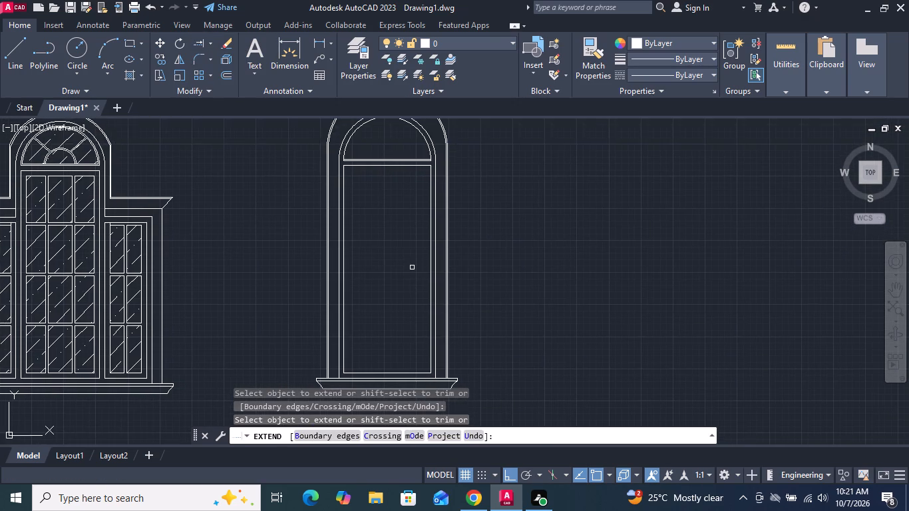
Trim away the horizontal top line of the large rectangular opening, just below the double transom line.
scroll(412, 267, "down", 1)
middle_click_drag(412, 267, 396, 246)
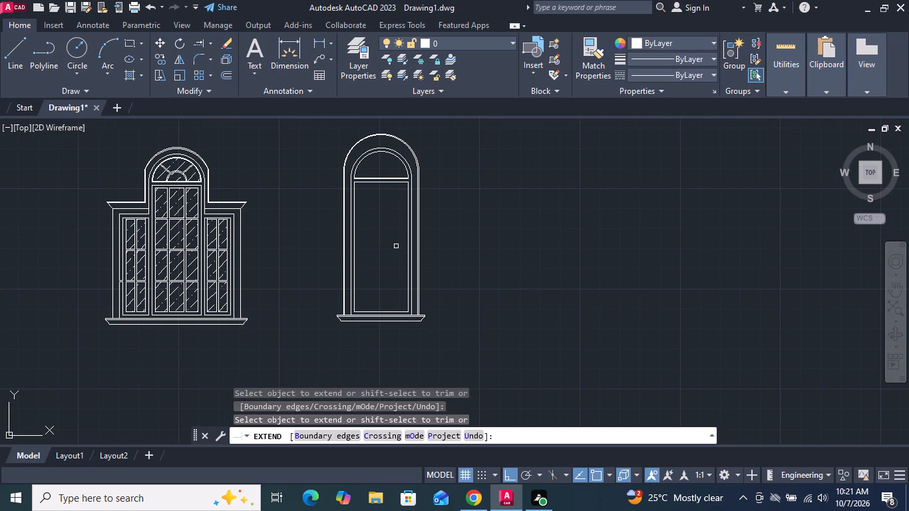
scroll(367, 168, "up", 5)
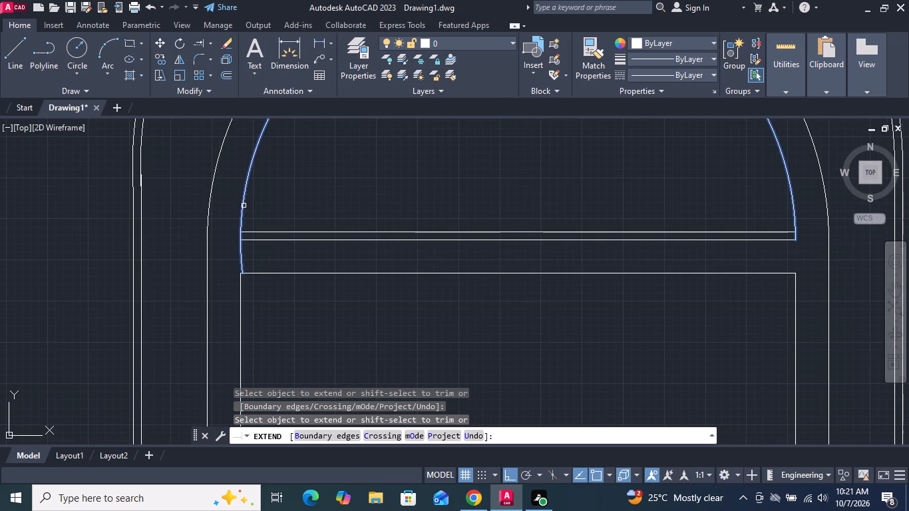
key("Escape")
key("Escape")
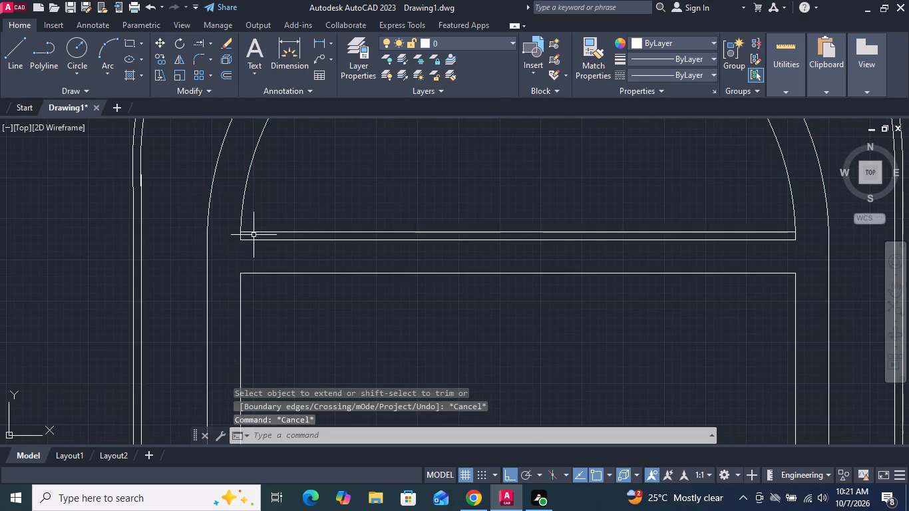
left_click(208, 42)
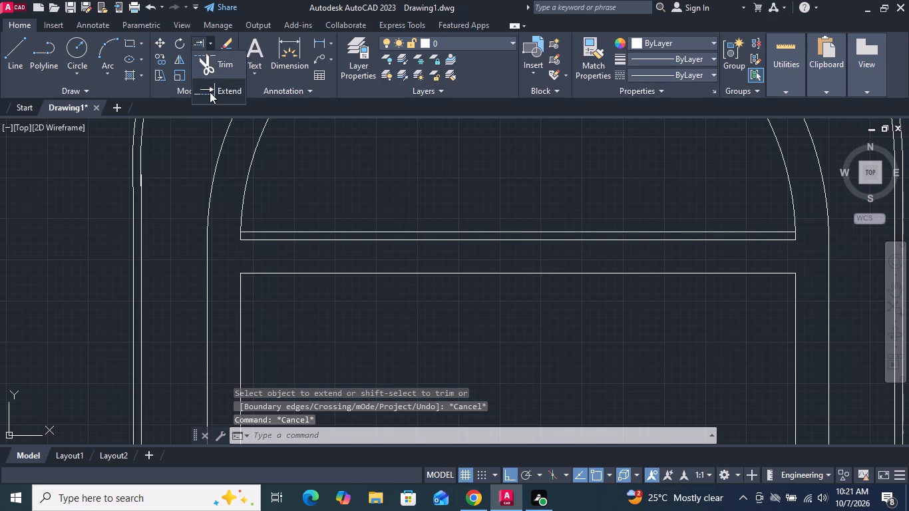
left_click(214, 69)
left_click(303, 275)
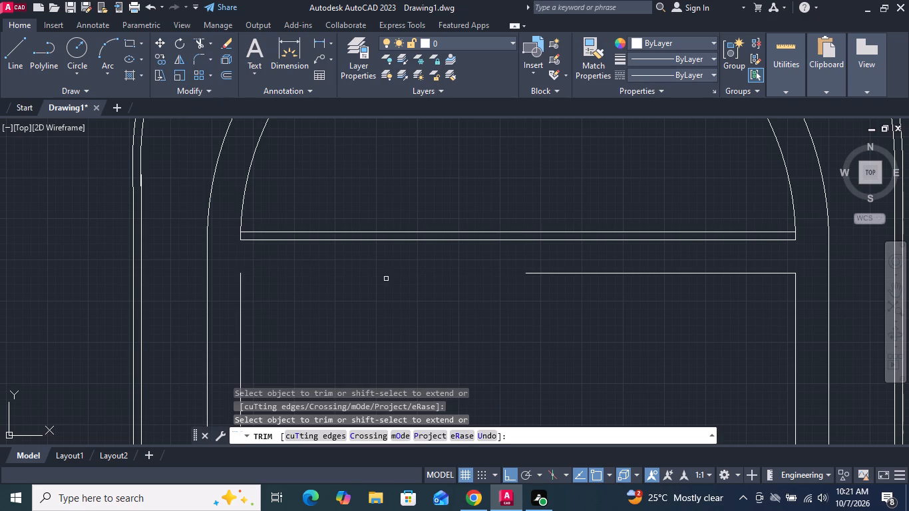
left_click(527, 275)
left_click(526, 269)
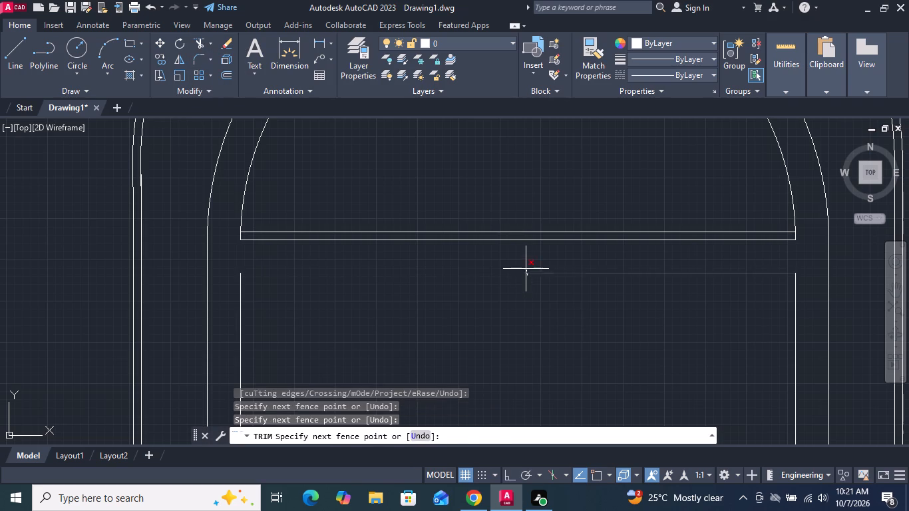
key("Return")
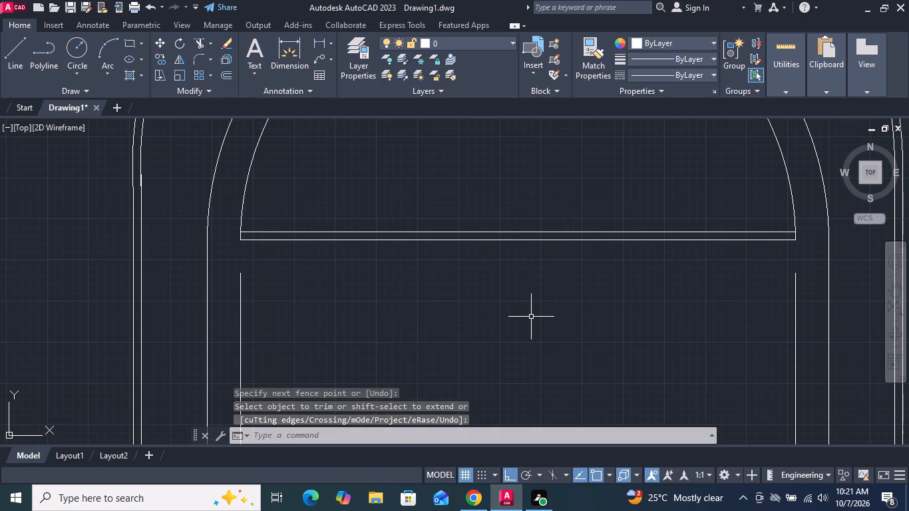
Extend the opening's two vertical side lines up to the double transom line at the base of the arch.
left_click(208, 43)
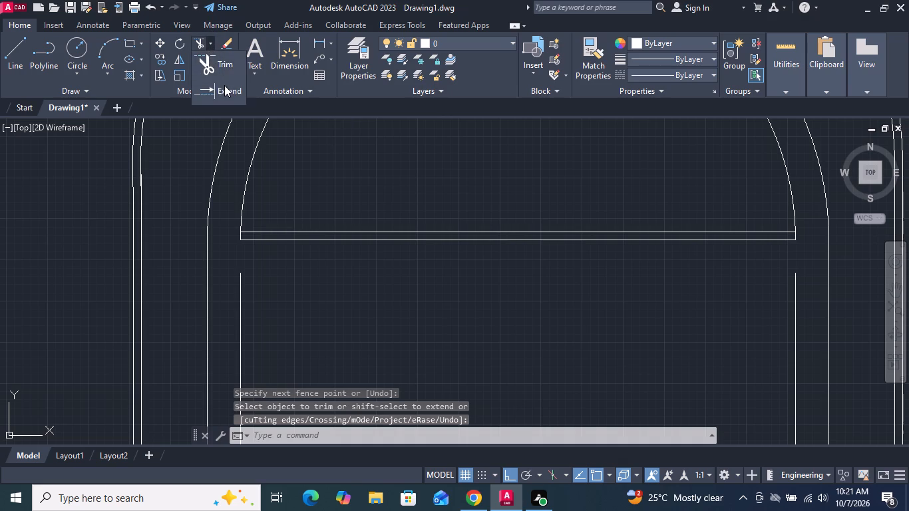
left_click(224, 85)
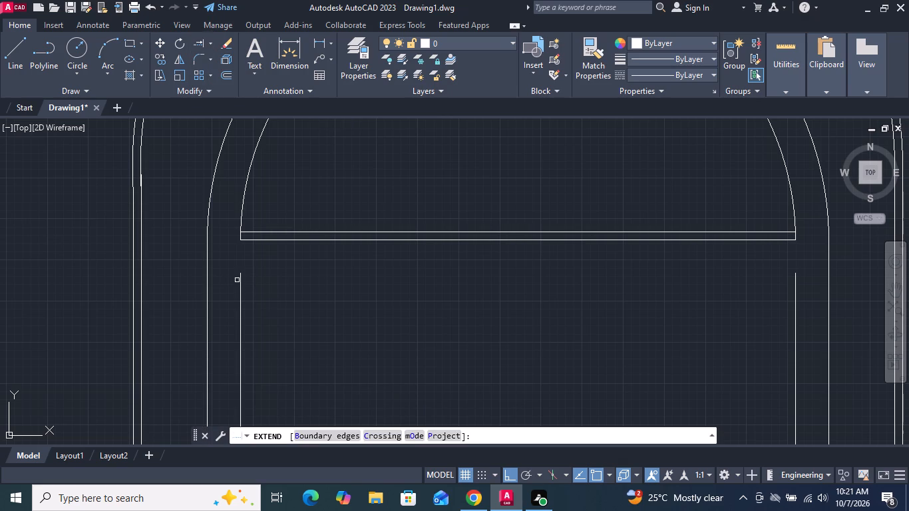
left_click(240, 277)
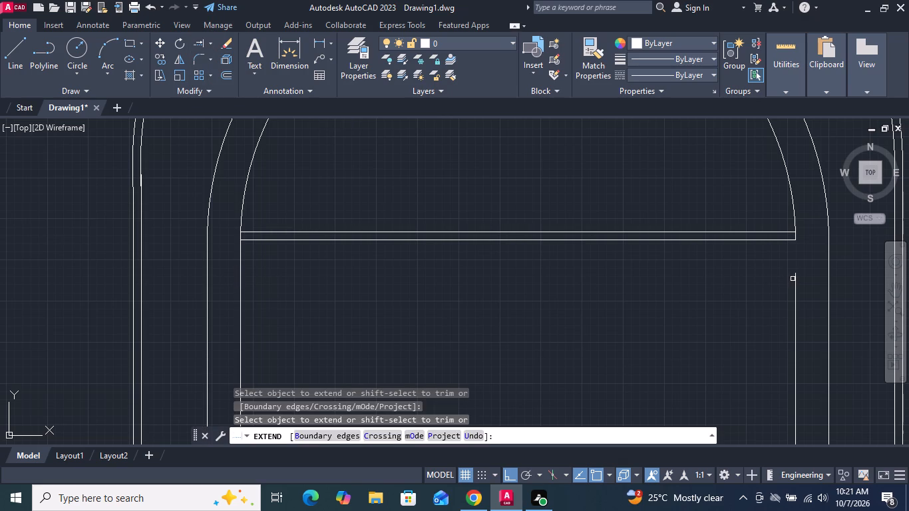
left_click(795, 275)
scroll(767, 283, "down", 1)
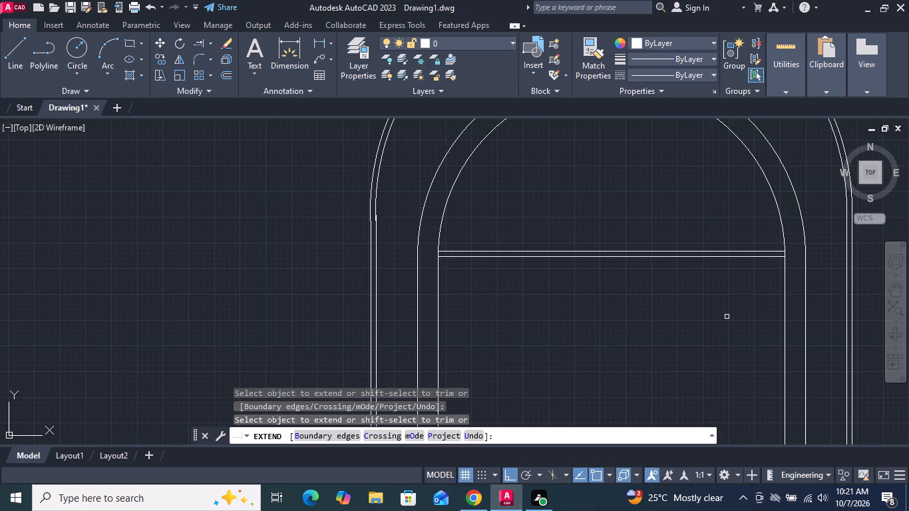
scroll(651, 313, "down", 1)
middle_click_drag(649, 329, 559, 289)
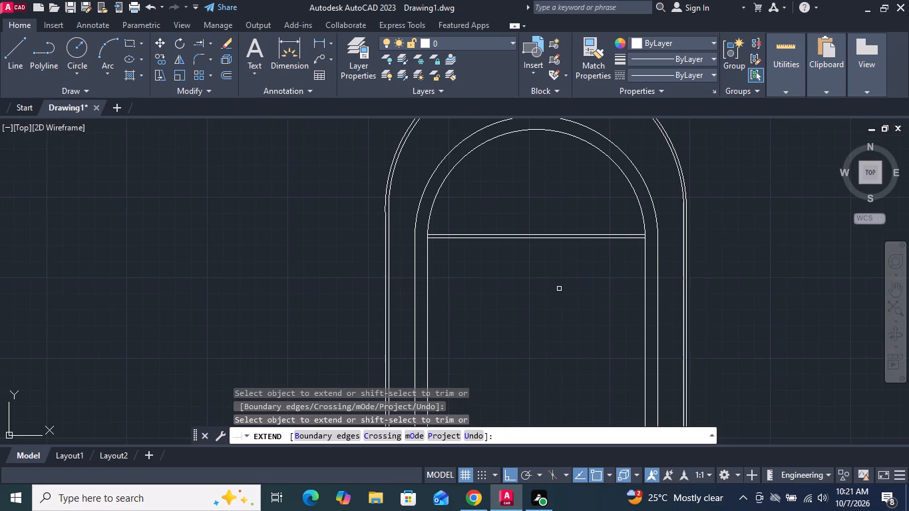
scroll(558, 291, "down", 1)
middle_click_drag(557, 325, 517, 252)
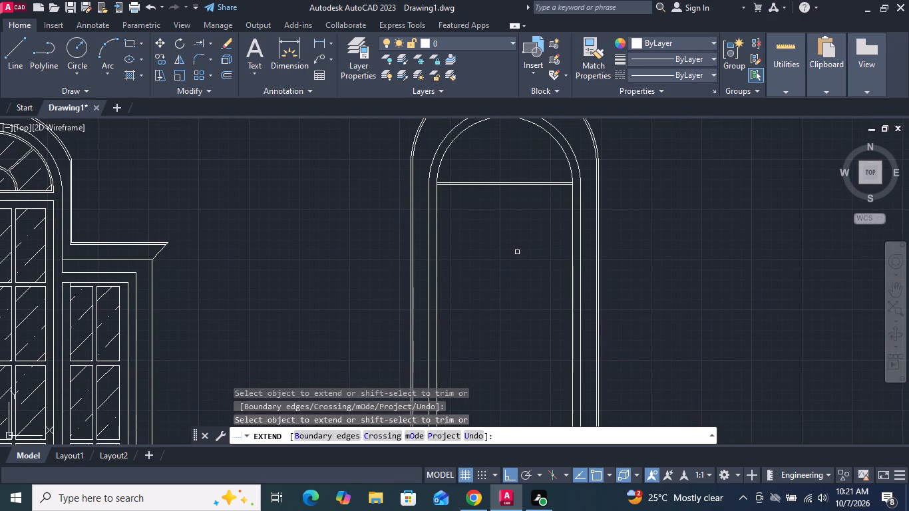
key("Escape")
Join the inner arch with the opening's side and bottom lines into one polyline.
left_click(438, 241)
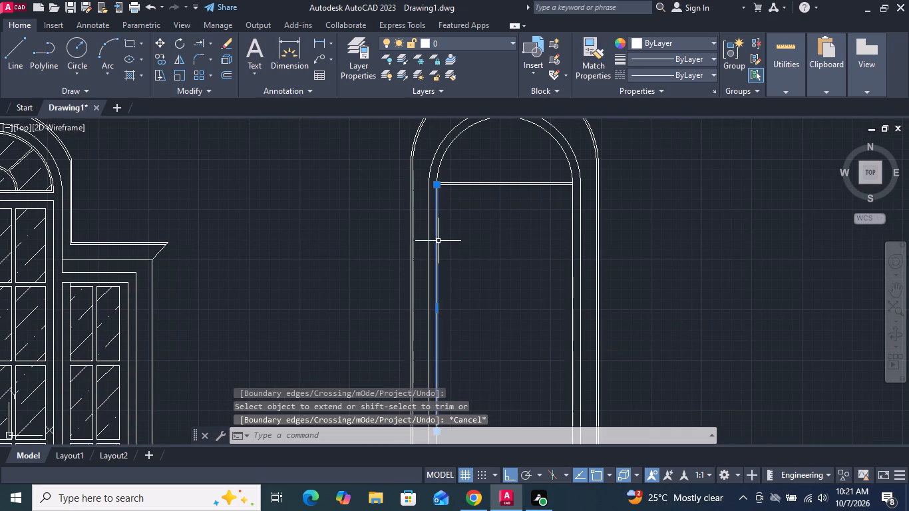
left_click(440, 158)
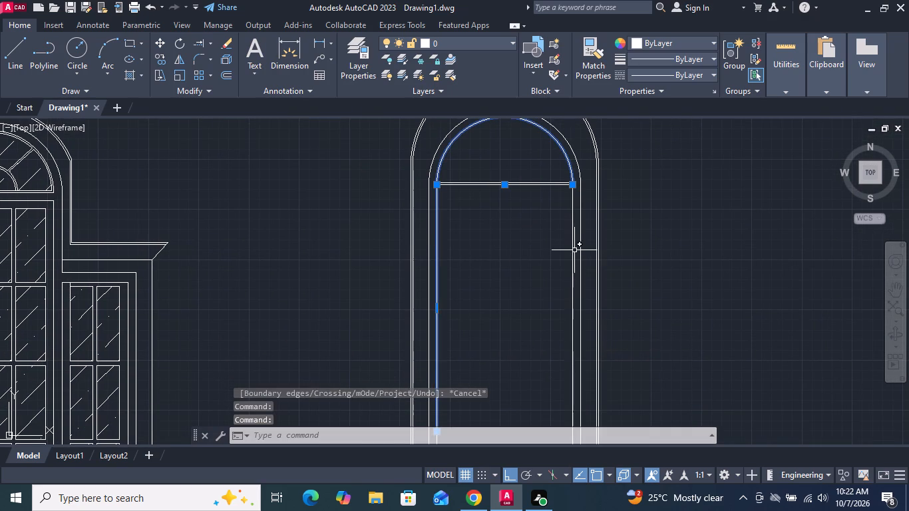
left_click(572, 246)
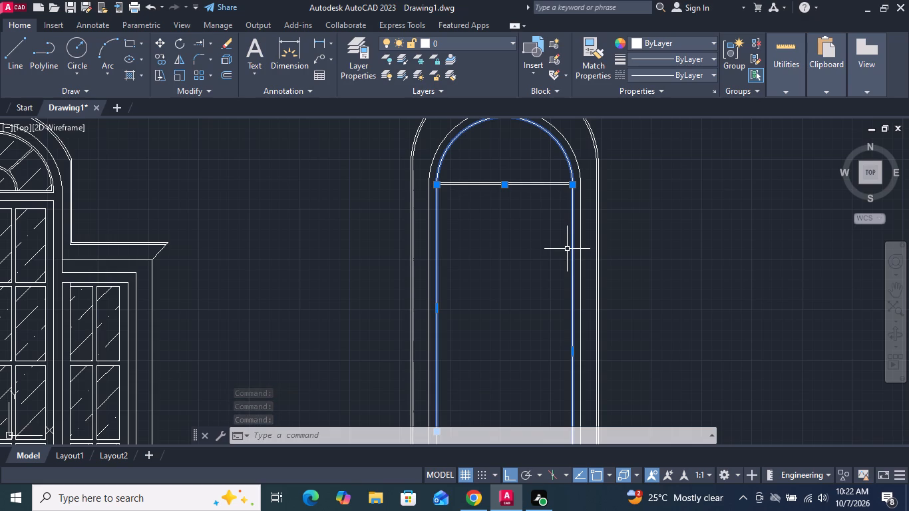
scroll(564, 249, "down", 2)
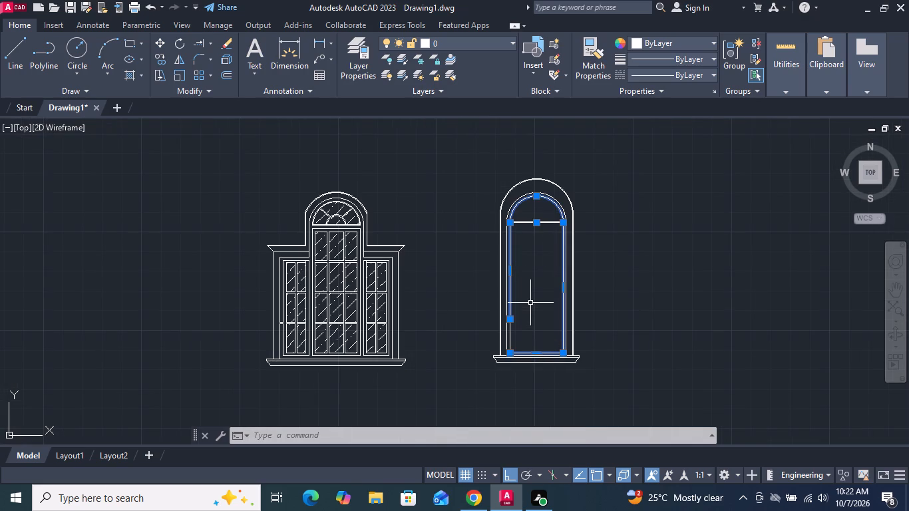
key("j")
key("Return")
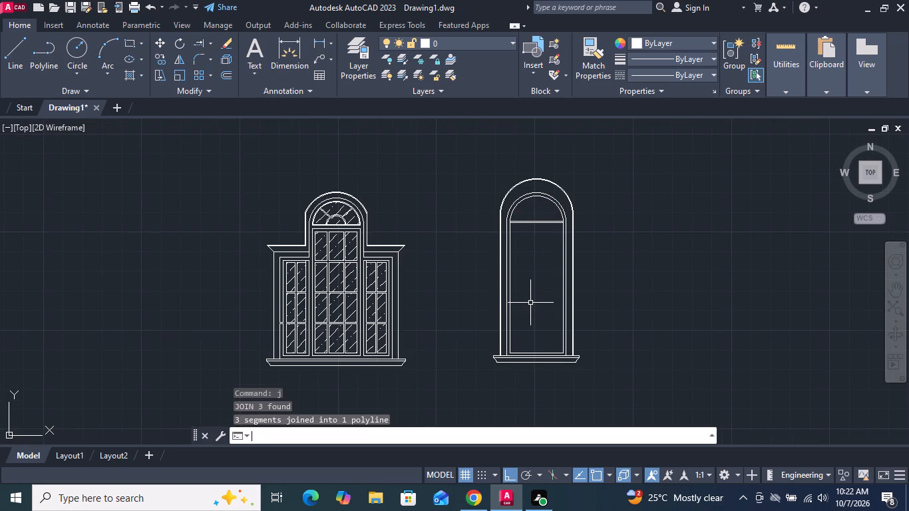
Offset the joined arched outline 1/2" inward.
scroll(534, 238, "up", 2)
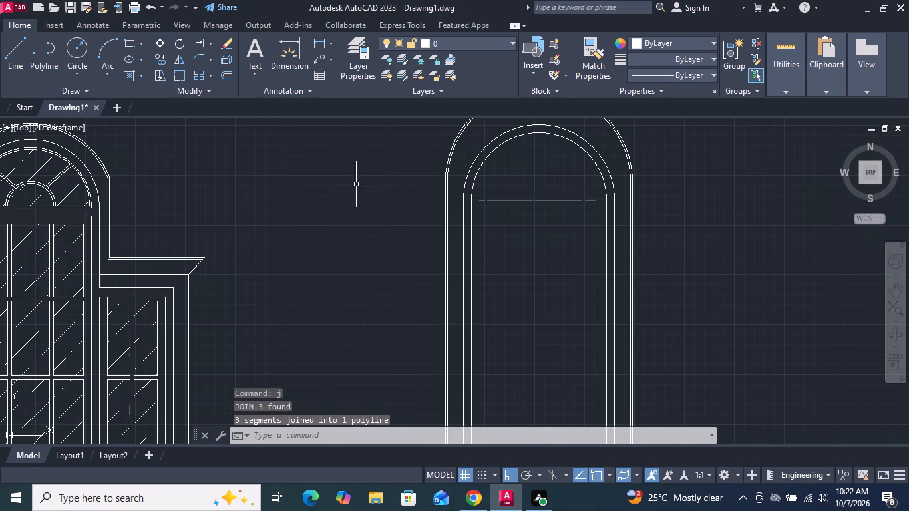
left_click(220, 77)
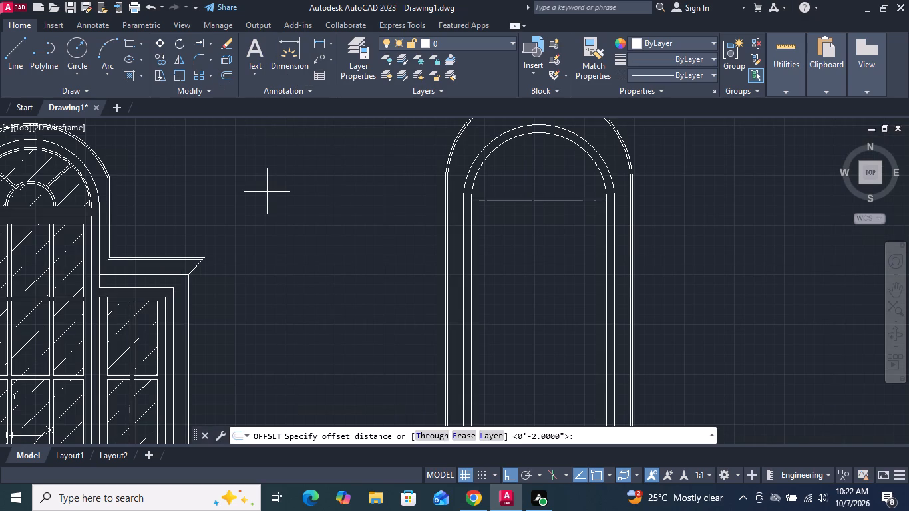
type("1/2\"")
key("Return")
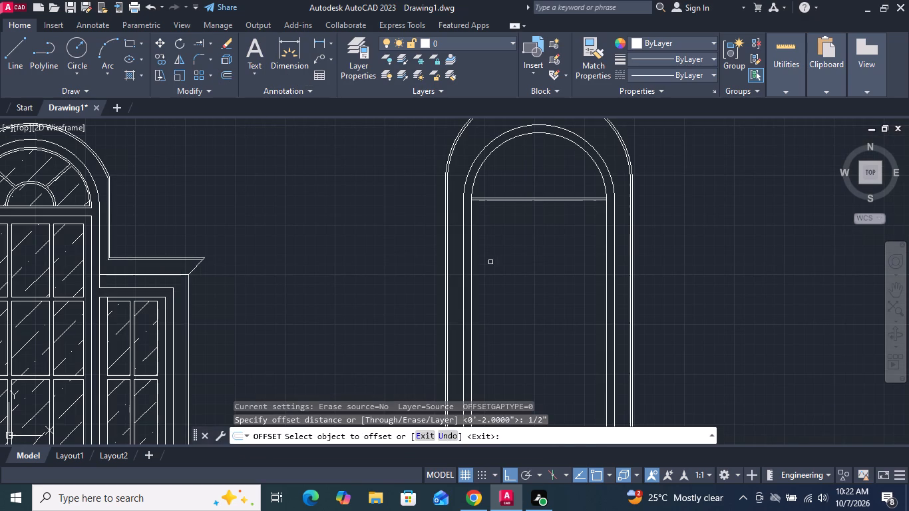
left_click(472, 242)
left_click(480, 249)
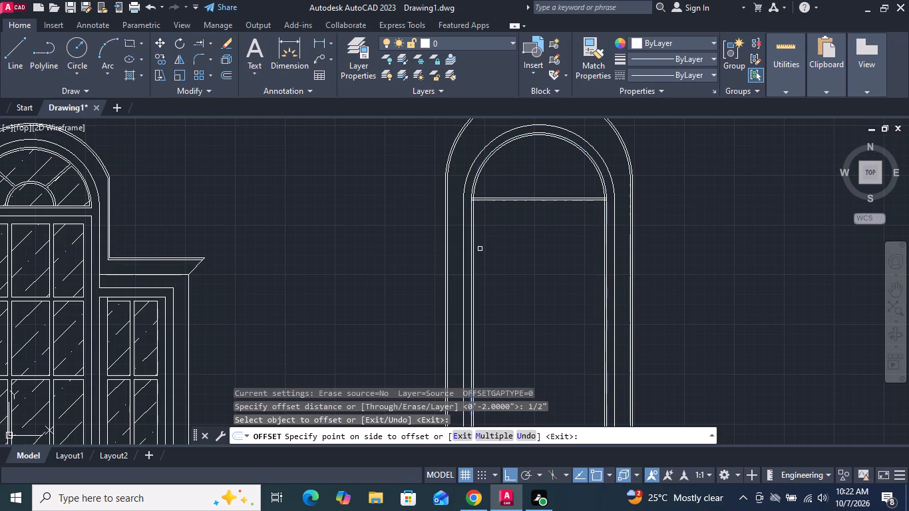
key("Return")
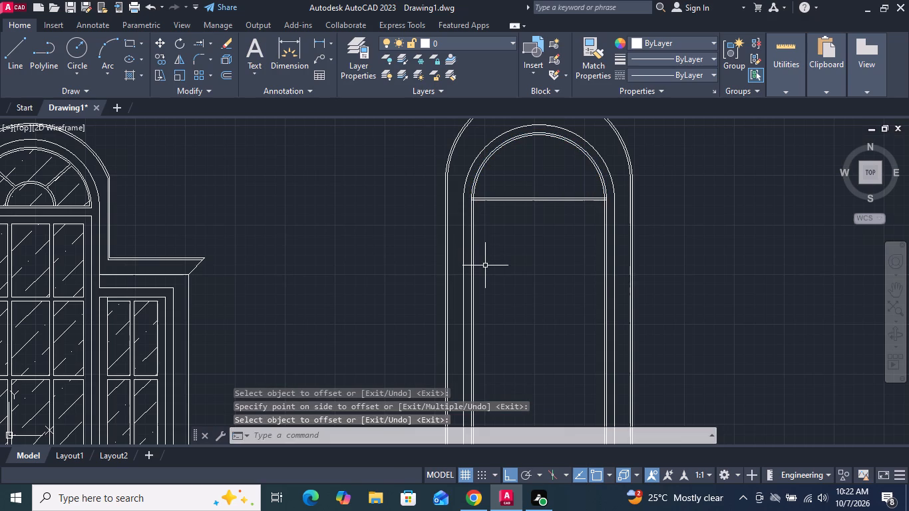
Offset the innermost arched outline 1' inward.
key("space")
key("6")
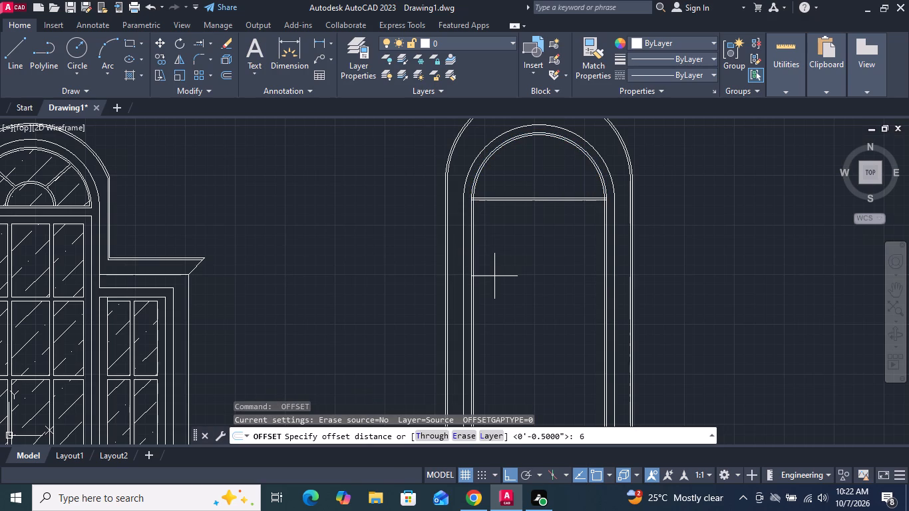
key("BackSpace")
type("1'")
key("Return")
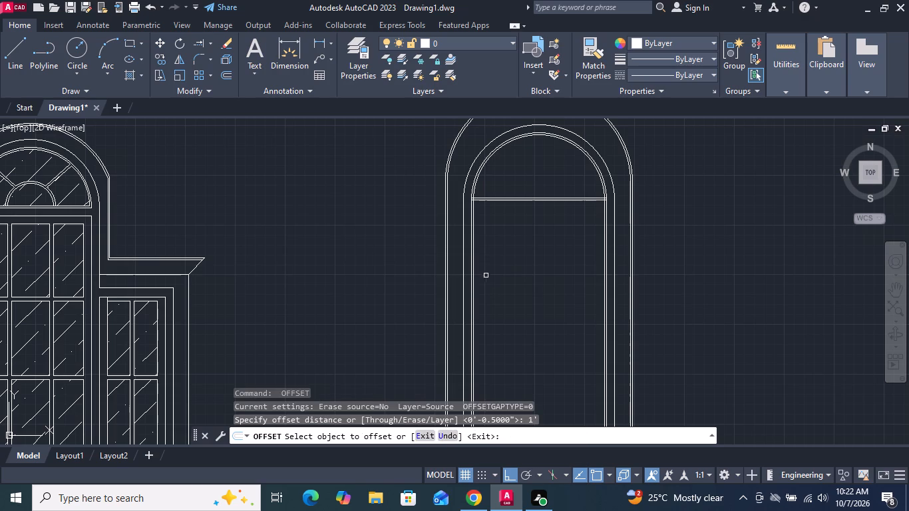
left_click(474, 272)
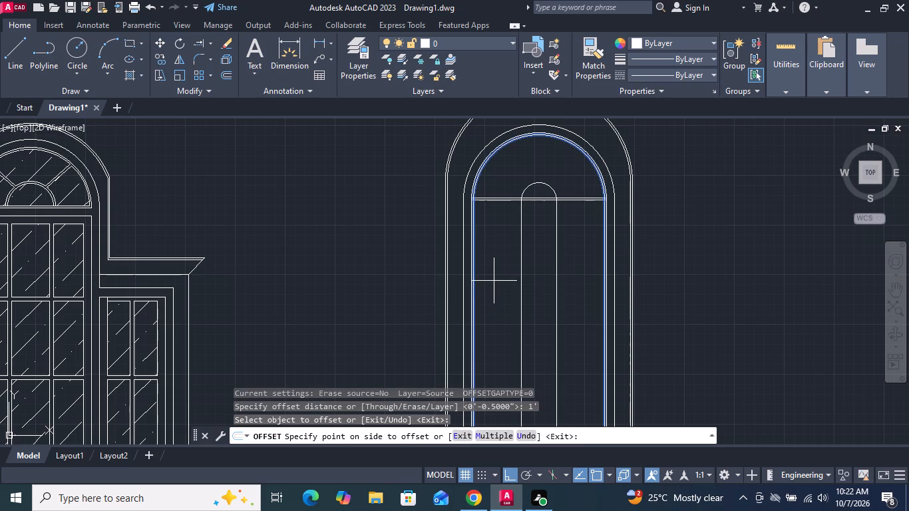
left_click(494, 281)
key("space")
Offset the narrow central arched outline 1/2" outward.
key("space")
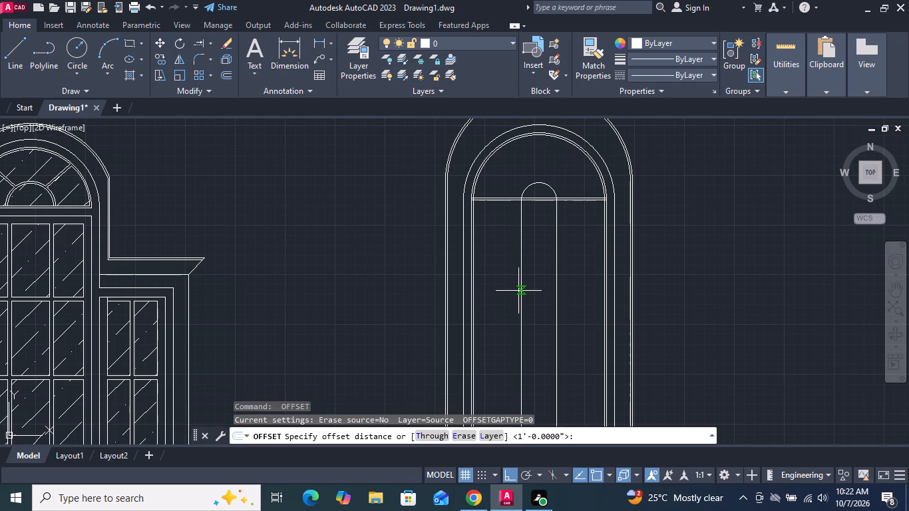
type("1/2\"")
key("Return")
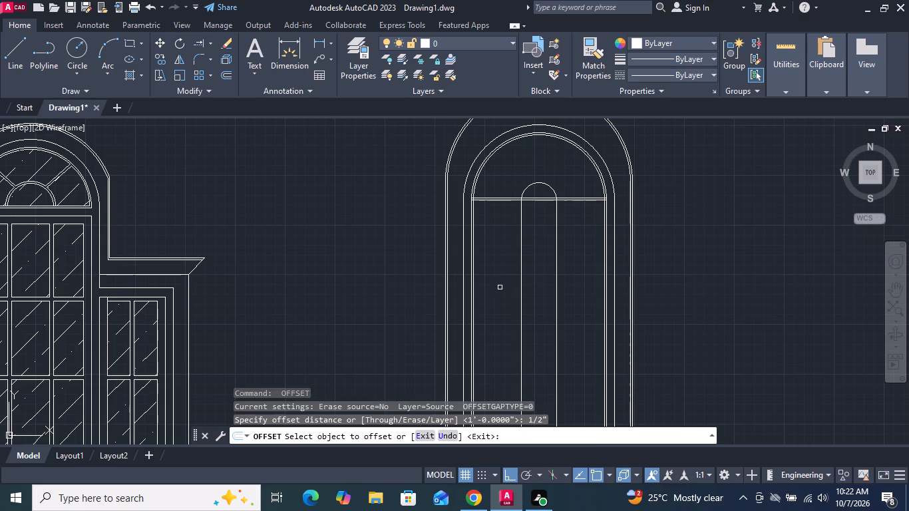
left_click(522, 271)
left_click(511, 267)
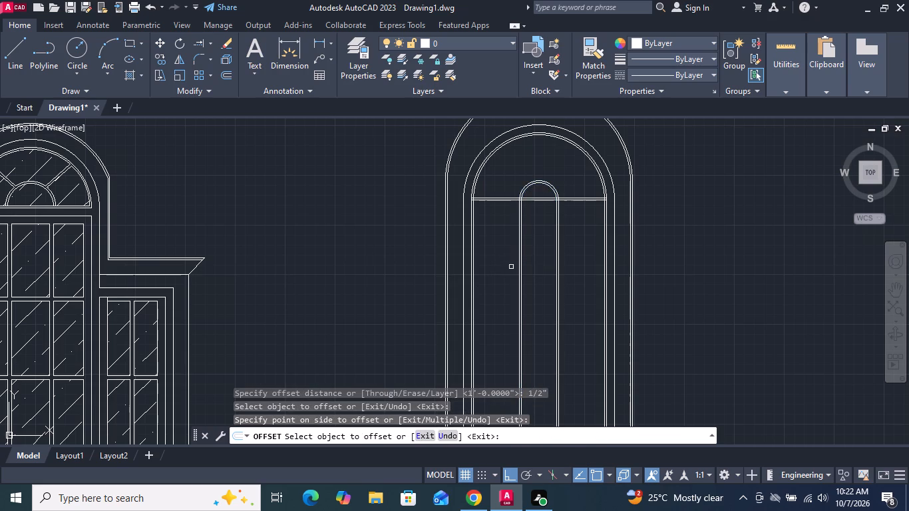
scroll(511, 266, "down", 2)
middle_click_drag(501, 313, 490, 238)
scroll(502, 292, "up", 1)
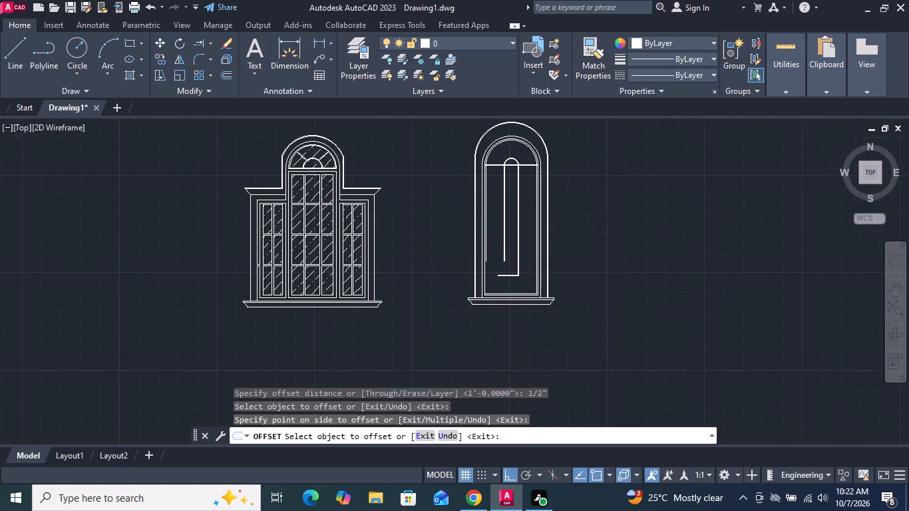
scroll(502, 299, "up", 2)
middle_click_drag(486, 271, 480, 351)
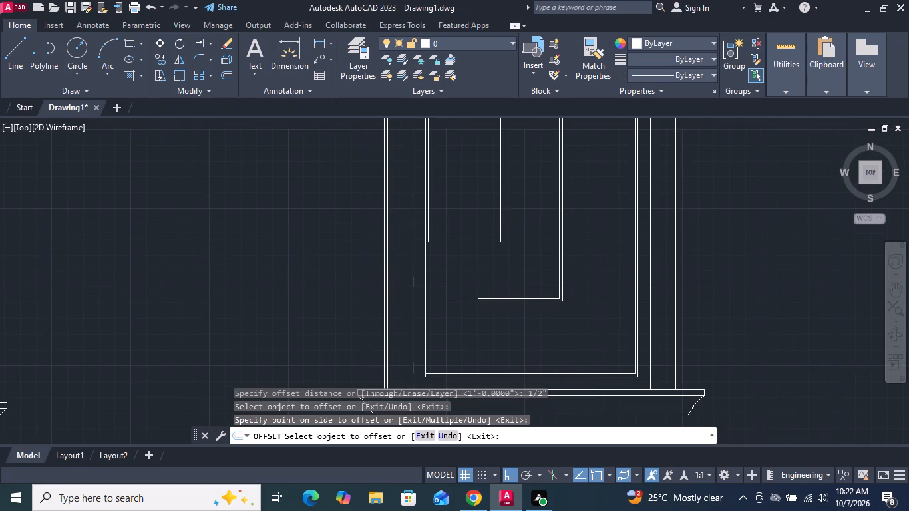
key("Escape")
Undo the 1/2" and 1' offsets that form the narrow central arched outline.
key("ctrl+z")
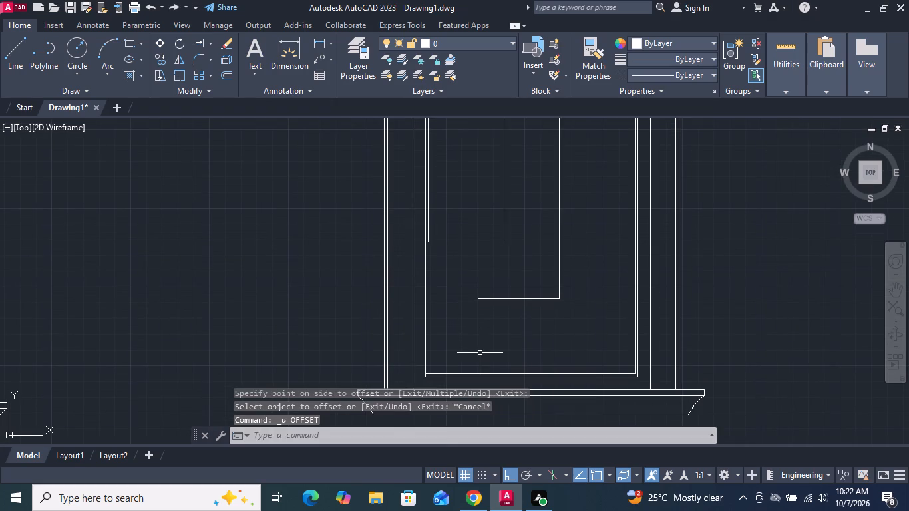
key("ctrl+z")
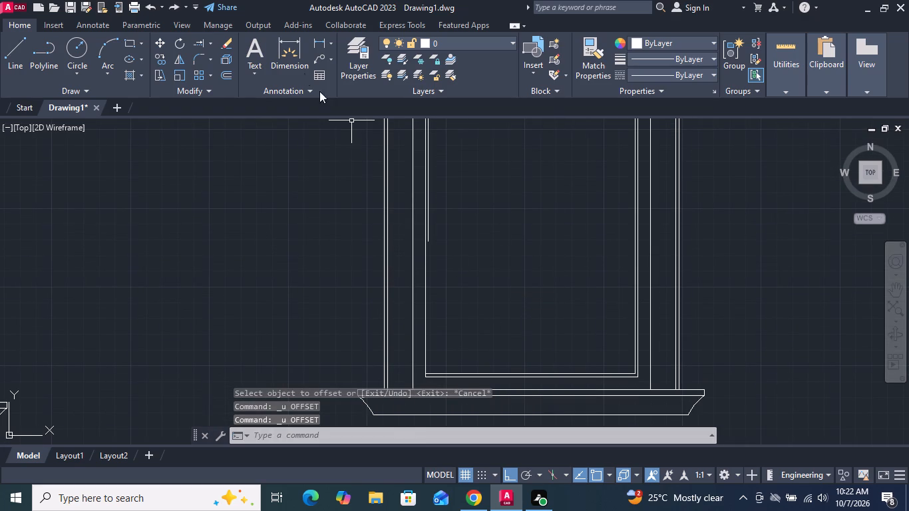
Extend the short left side of the innermost arched outline down to the bottom of the opening.
left_click(198, 41)
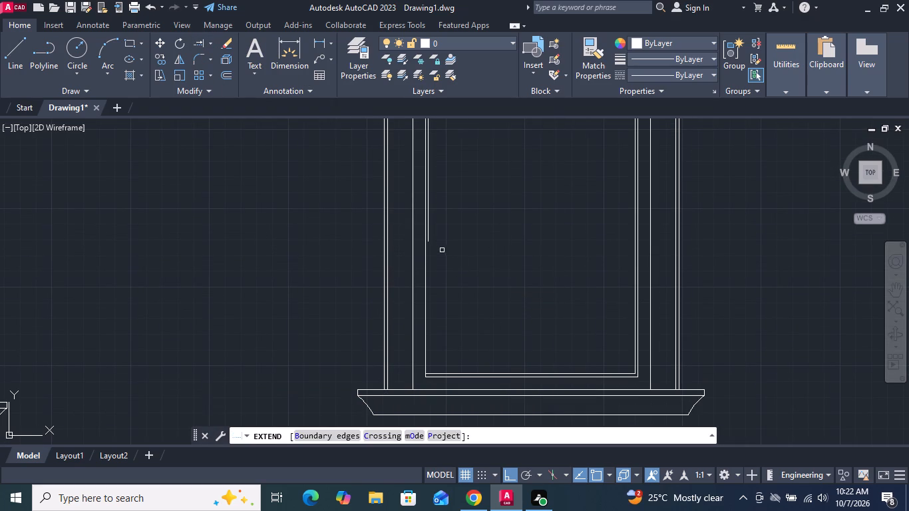
left_click(429, 236)
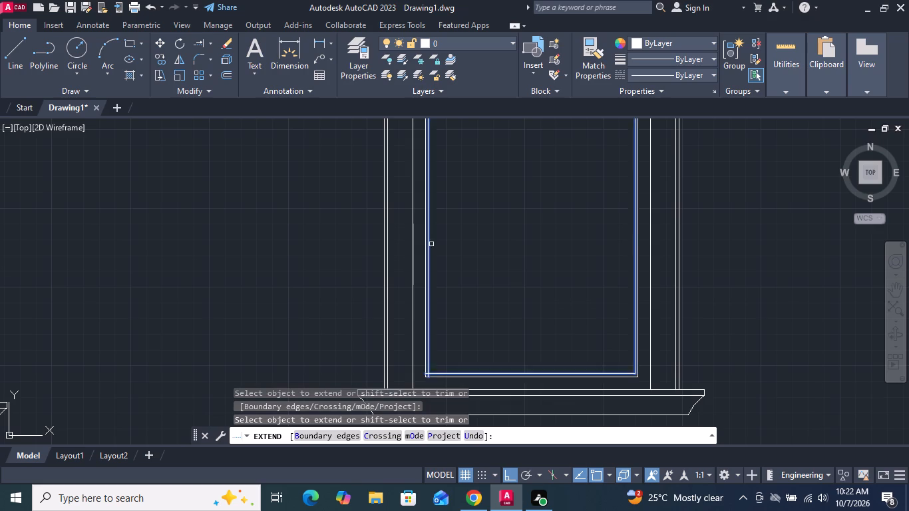
Trim the overhanging end of the inner arched outline's bottom line at its lower-left corner.
key("Return")
middle_click_drag(464, 305, 458, 239)
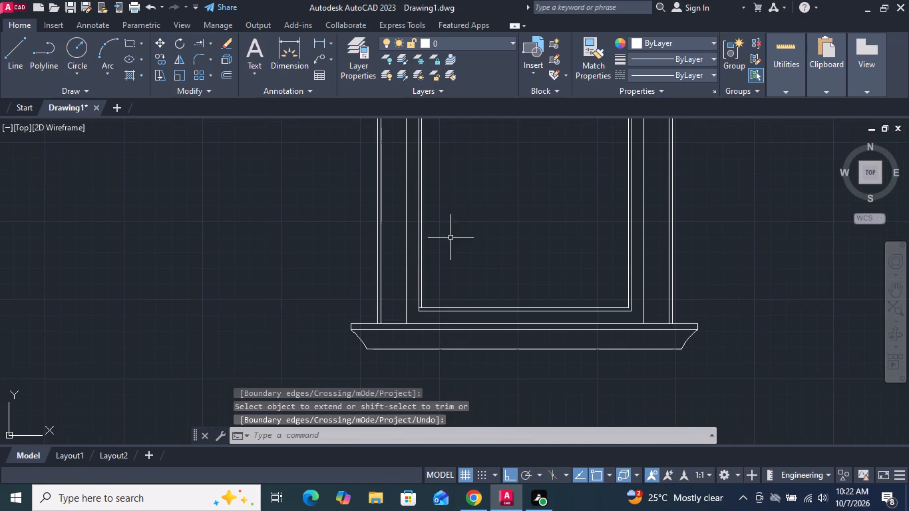
left_click(210, 41)
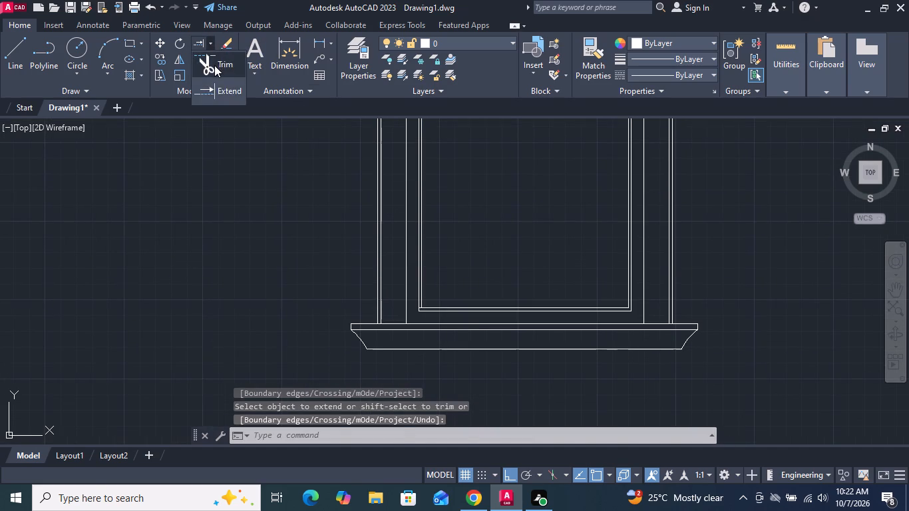
left_click(214, 65)
scroll(421, 299, "up", 5)
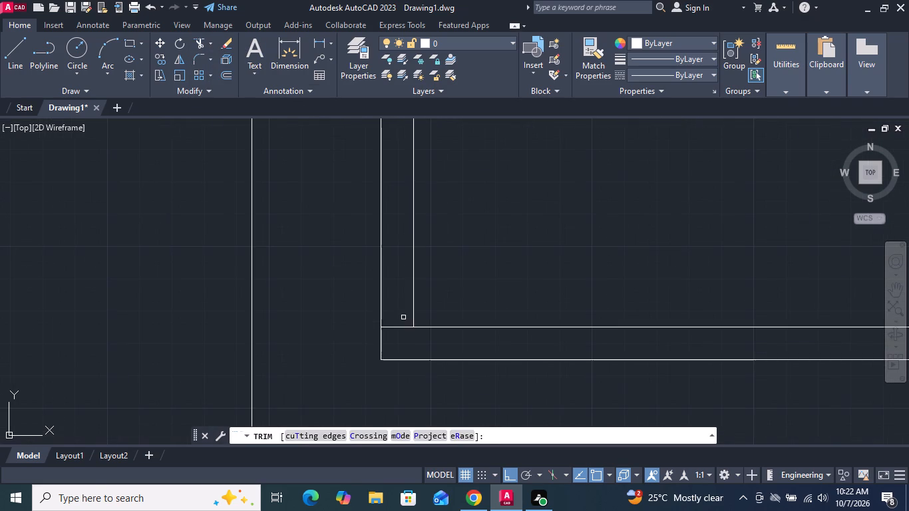
left_click_drag(403, 316, 403, 335)
scroll(403, 335, "down", 5)
key("space")
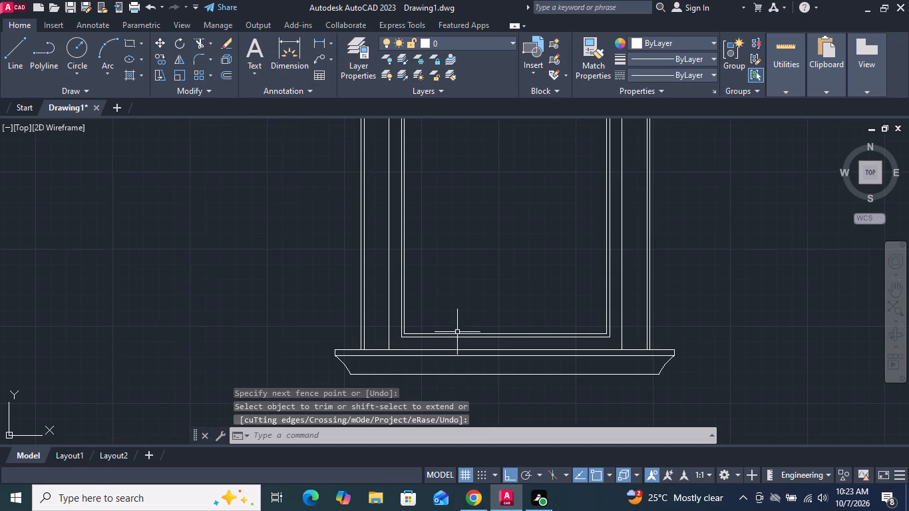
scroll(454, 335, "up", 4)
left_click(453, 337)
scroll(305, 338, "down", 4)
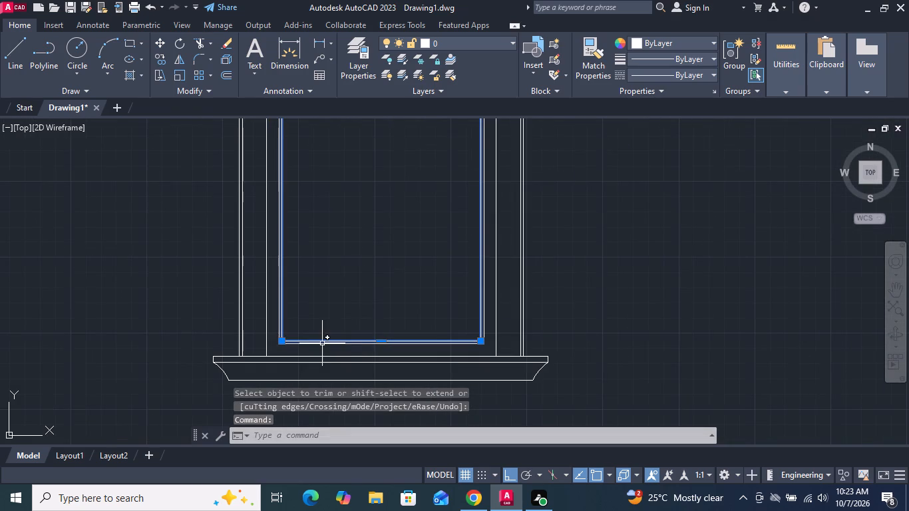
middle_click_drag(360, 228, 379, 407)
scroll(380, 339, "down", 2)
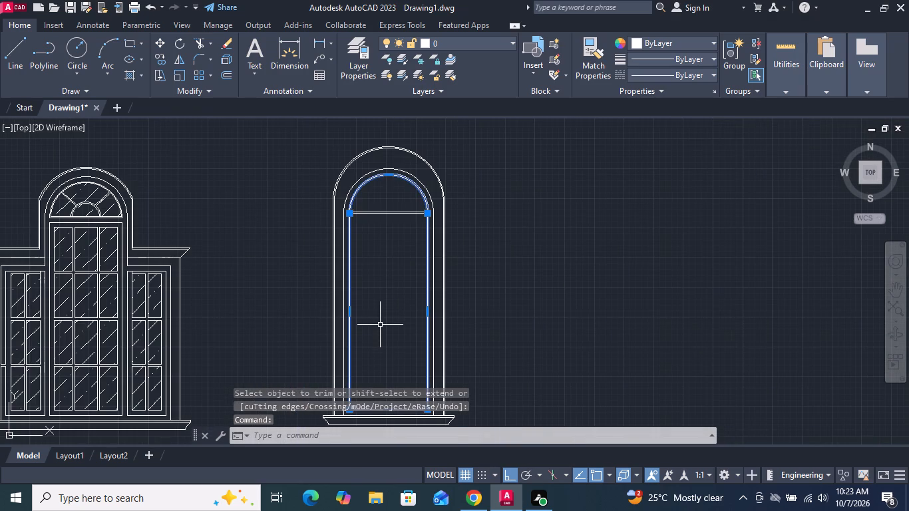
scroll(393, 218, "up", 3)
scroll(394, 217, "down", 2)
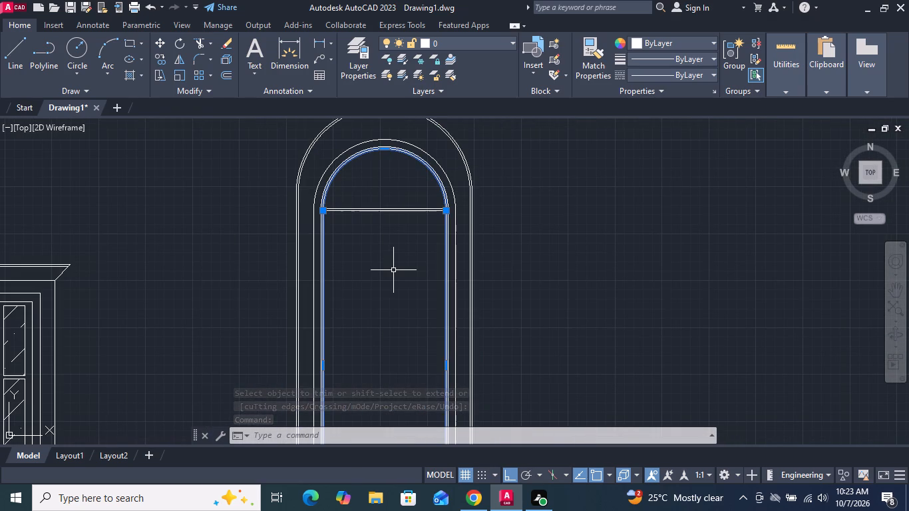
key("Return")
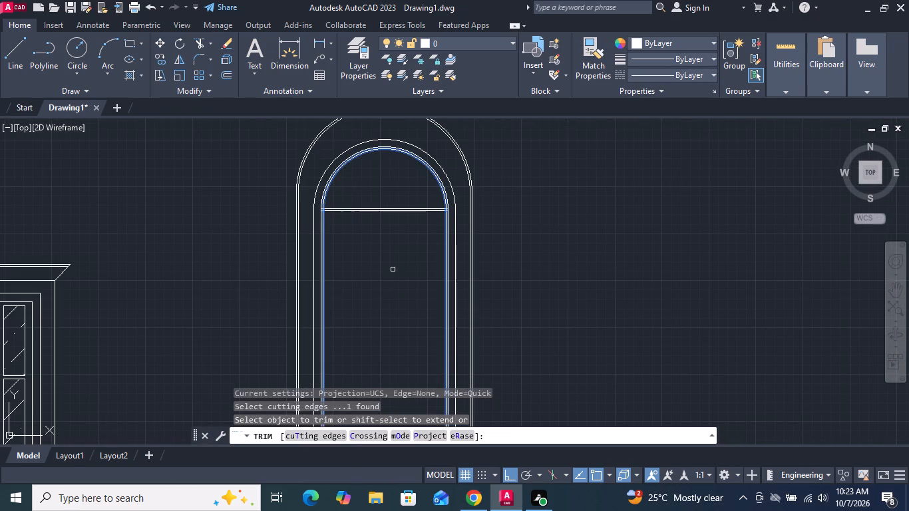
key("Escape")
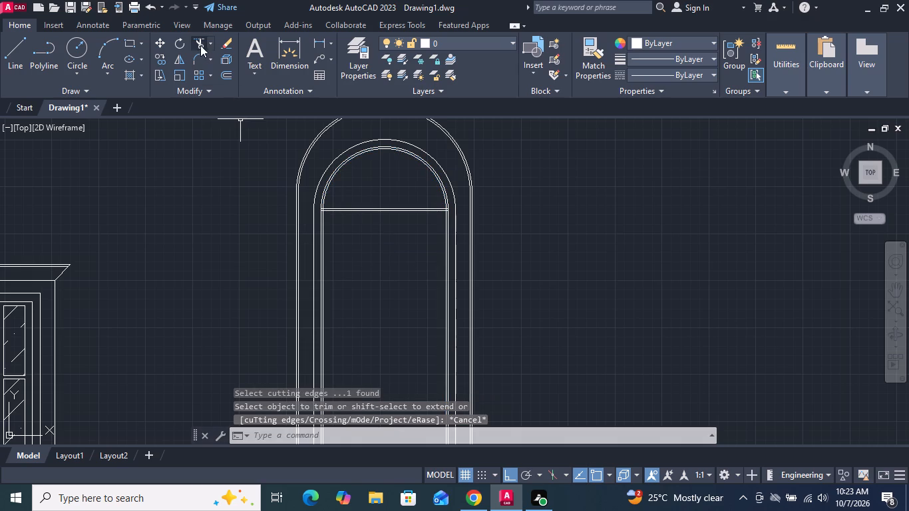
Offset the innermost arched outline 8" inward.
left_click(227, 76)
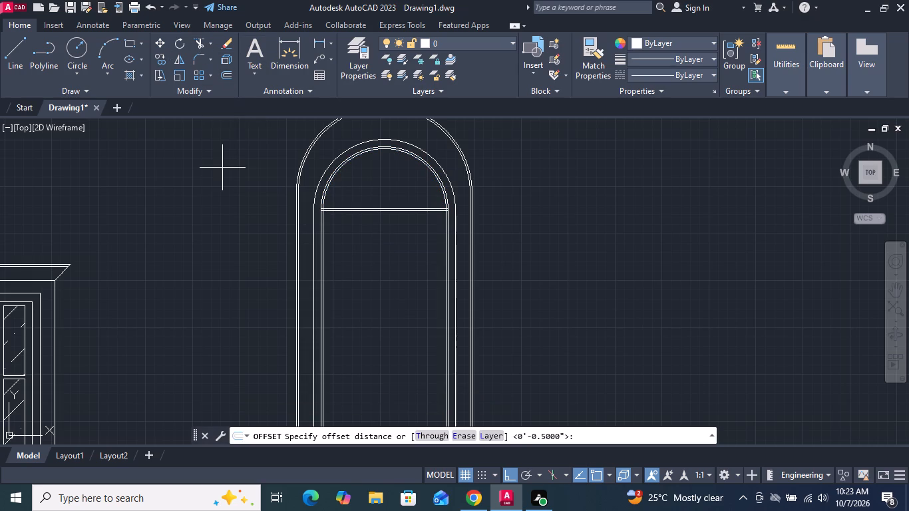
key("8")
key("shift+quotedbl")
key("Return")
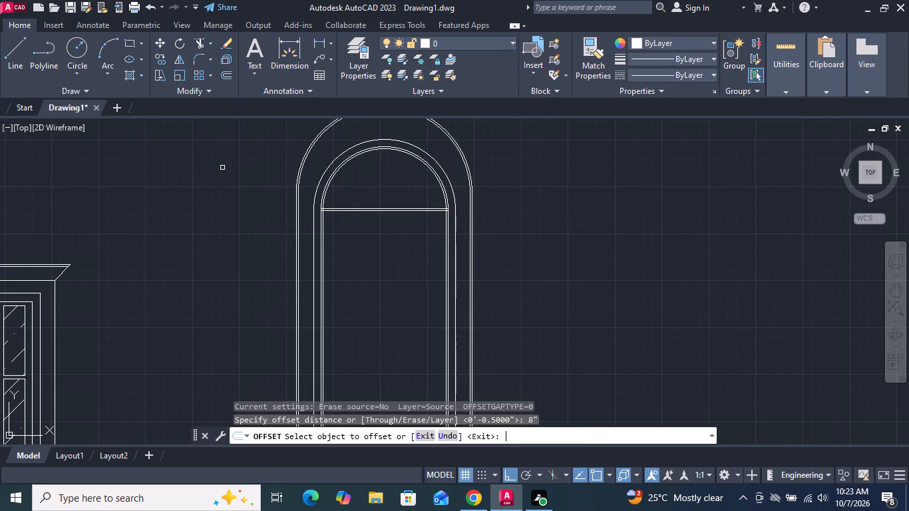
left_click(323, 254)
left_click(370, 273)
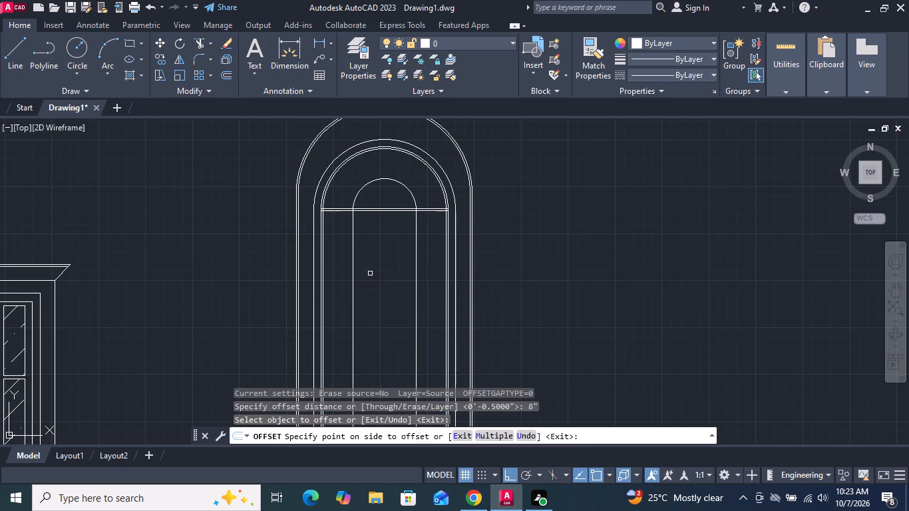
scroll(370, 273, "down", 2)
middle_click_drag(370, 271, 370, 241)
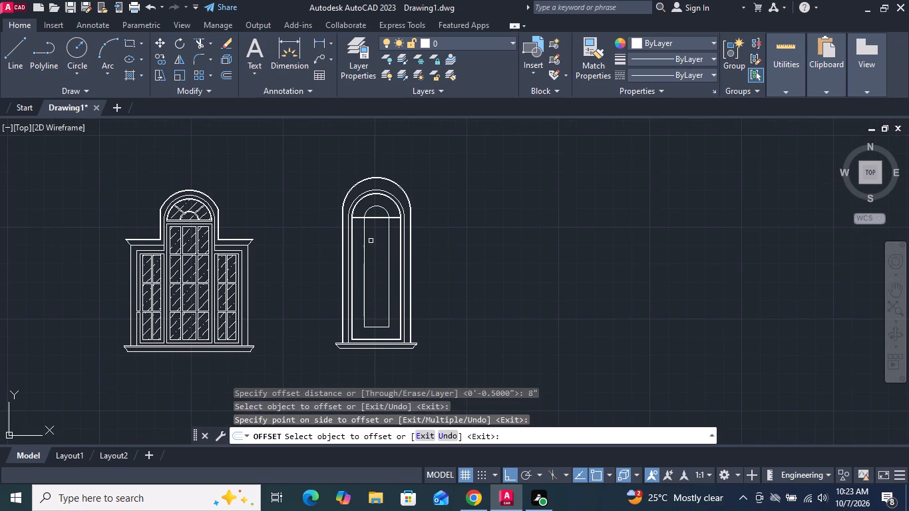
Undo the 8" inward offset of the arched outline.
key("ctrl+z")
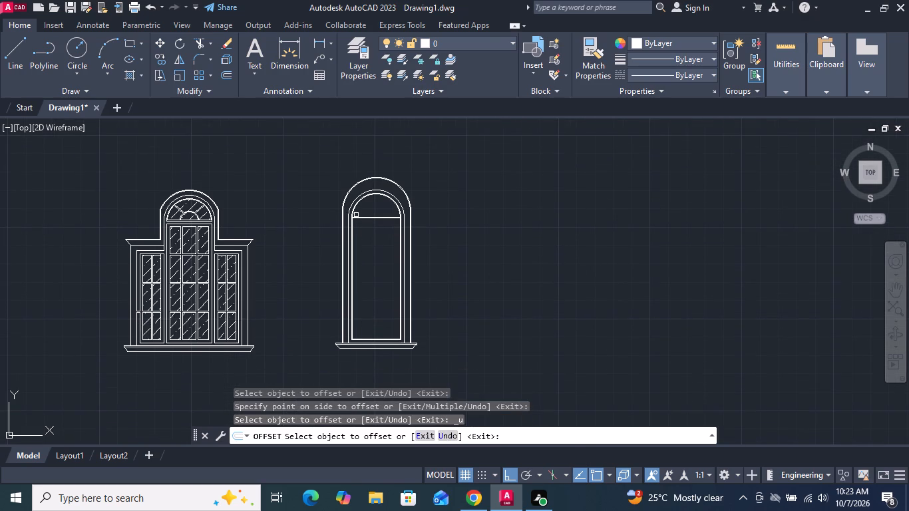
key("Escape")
Offset the innermost arched outline 10" inward to form a narrow central arched outline.
key("space")
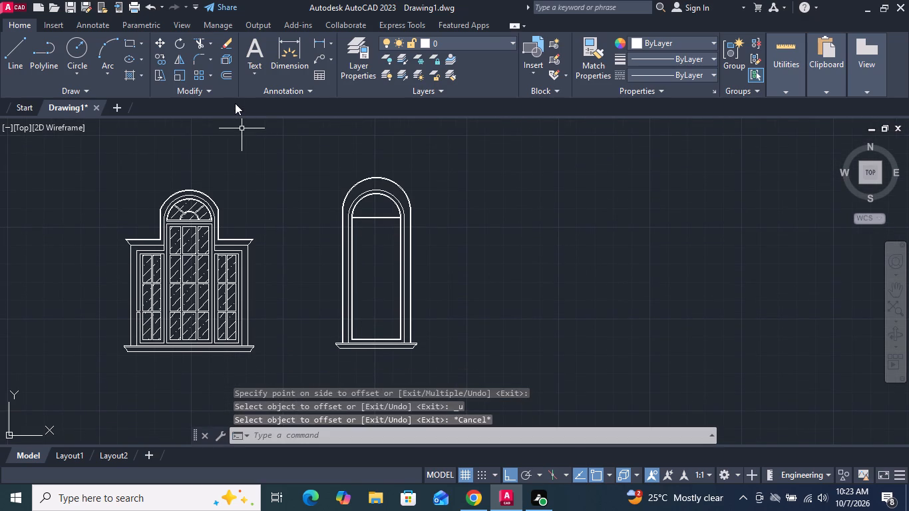
type("10\"")
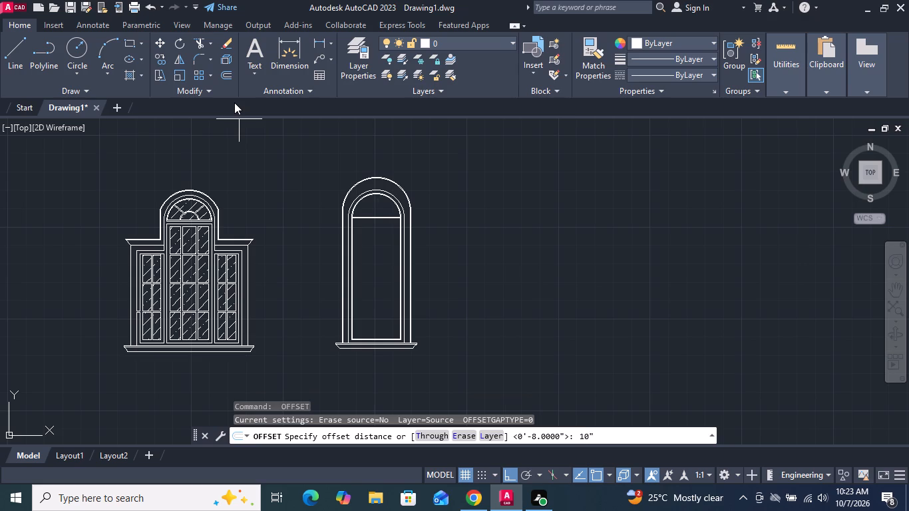
key("Return")
scroll(320, 246, "up", 3)
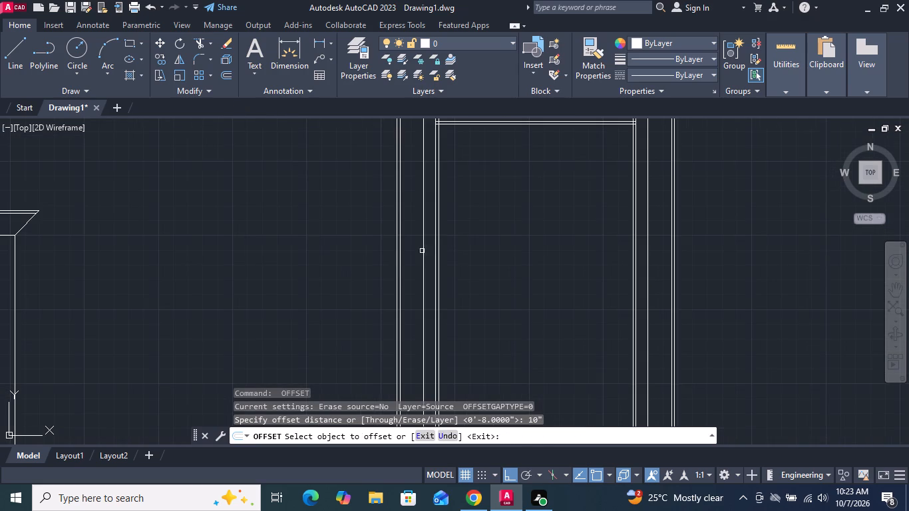
left_click(439, 238)
left_click(464, 246)
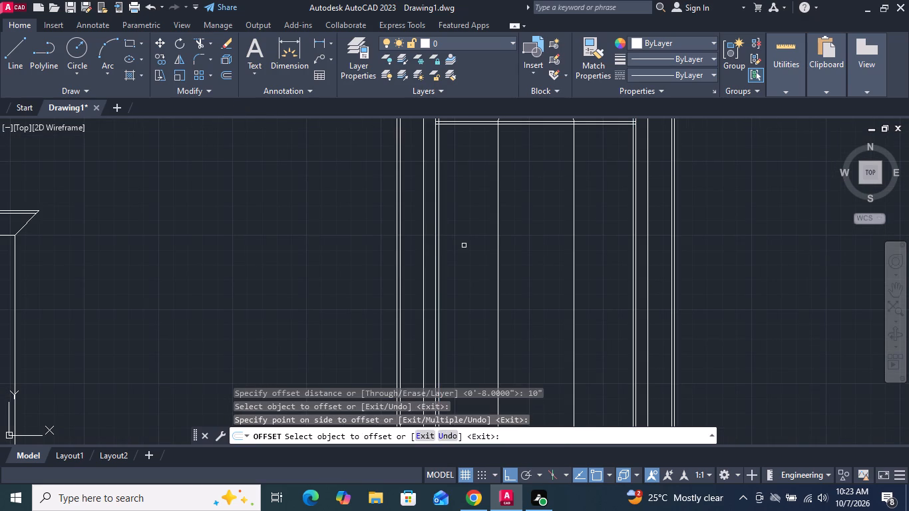
key("space")
Offset the narrow central arched outline 1/2" inward.
key("space")
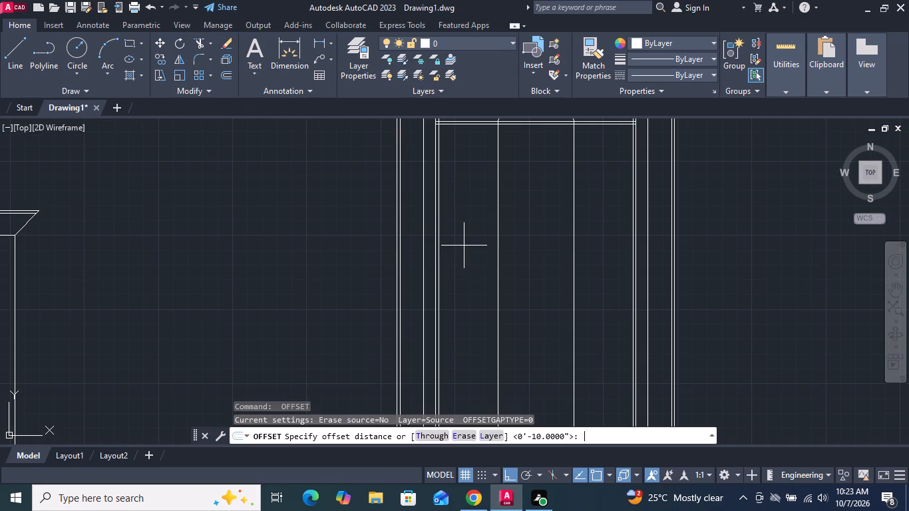
type("1/2\"")
key("Return")
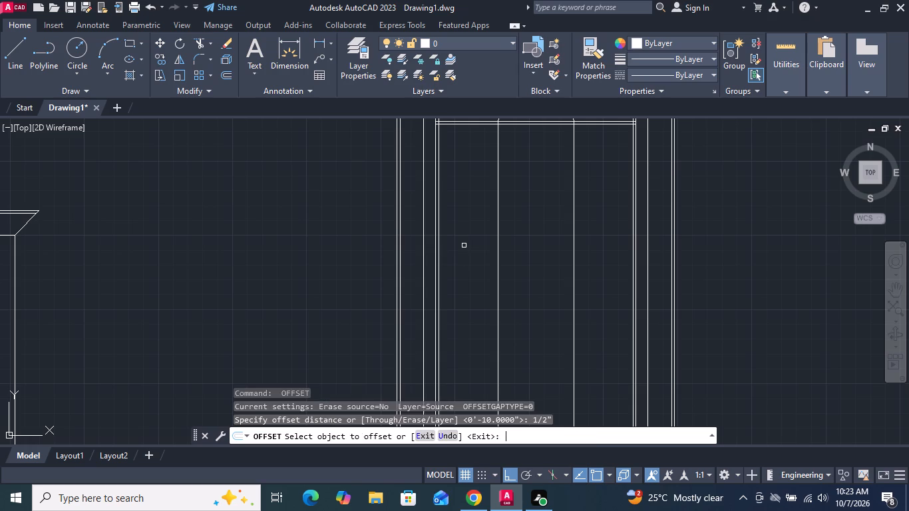
left_click(497, 258)
left_click(504, 263)
scroll(518, 269, "down", 2)
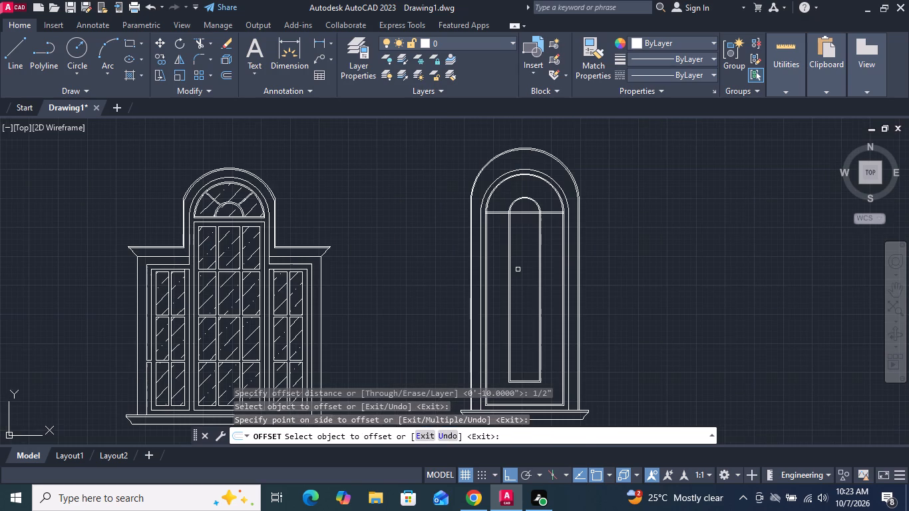
key("Return")
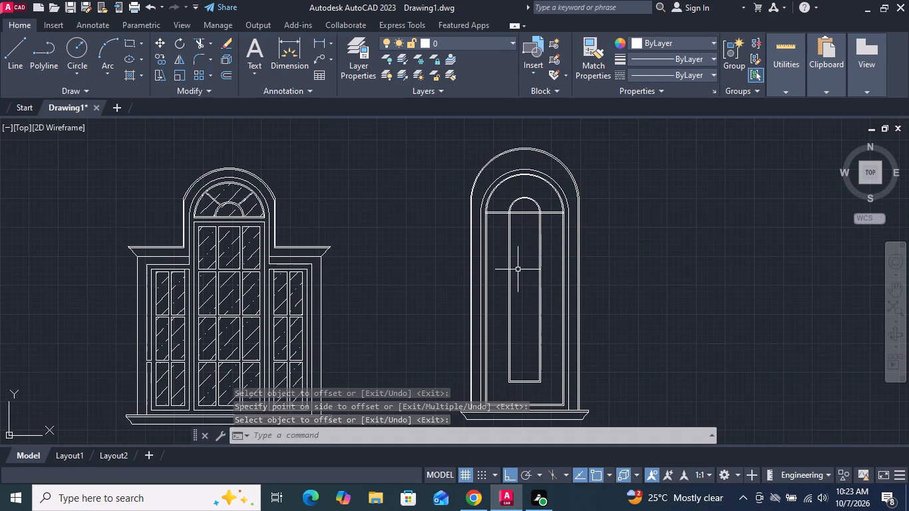
Trim both ends of the double transom lines back to the inner sash outline and cut out that outline between them.
scroll(519, 267, "down", 1)
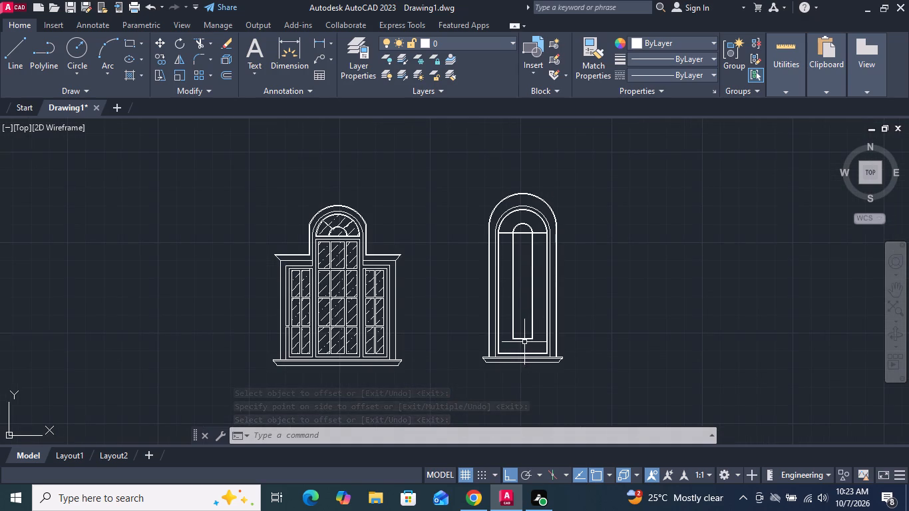
scroll(532, 218, "up", 2)
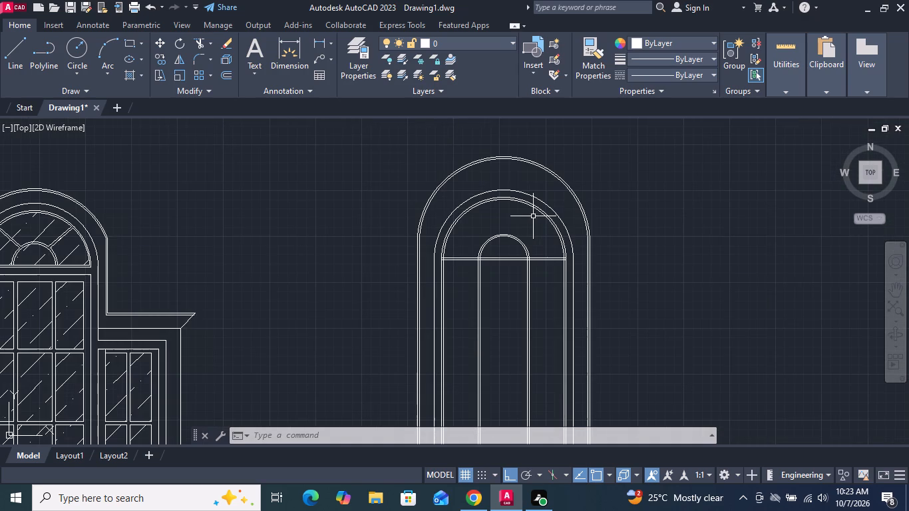
scroll(476, 255, "up", 2)
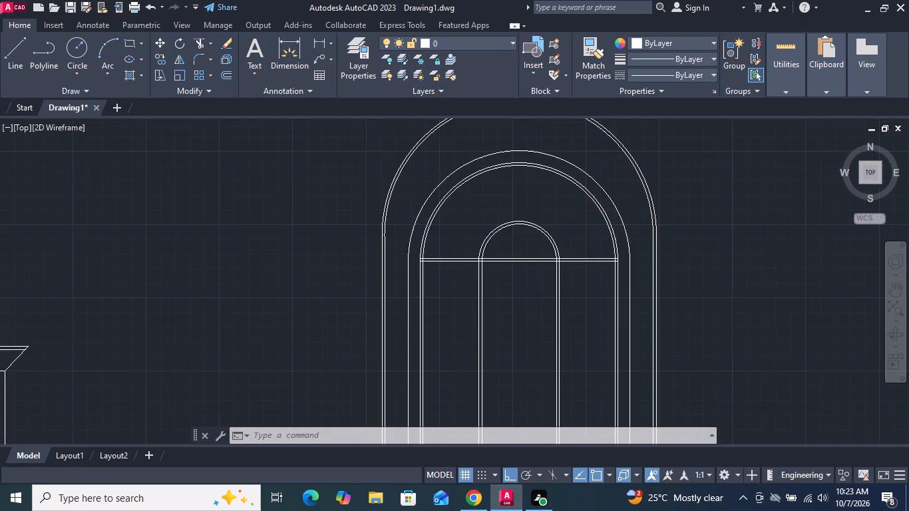
left_click(200, 43)
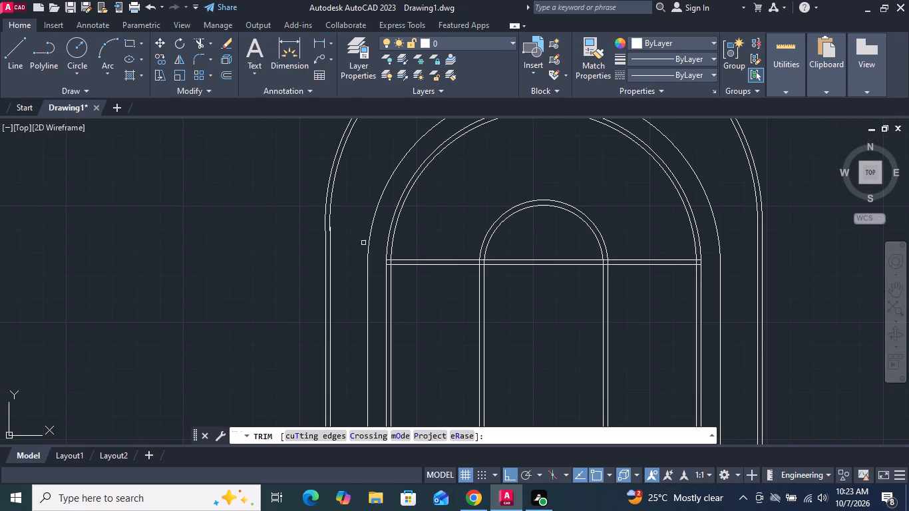
scroll(379, 267, "up", 4)
left_click_drag(421, 200, 429, 267)
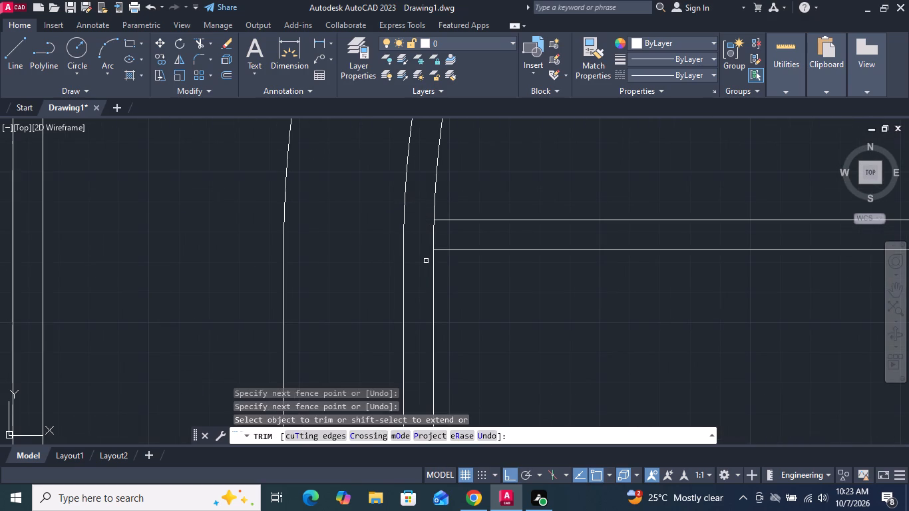
left_click_drag(423, 242, 439, 241)
scroll(439, 241, "down", 4)
scroll(758, 230, "up", 3)
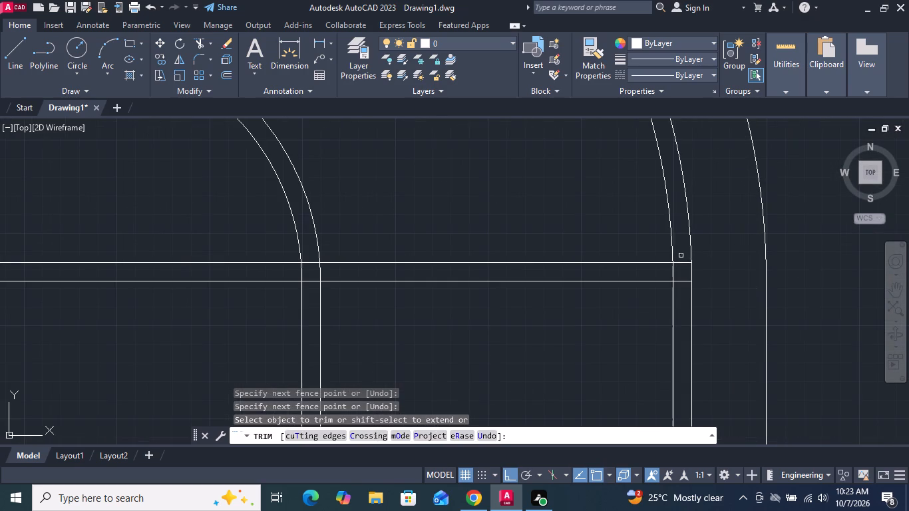
left_click_drag(683, 252, 685, 289)
left_click_drag(678, 275, 671, 274)
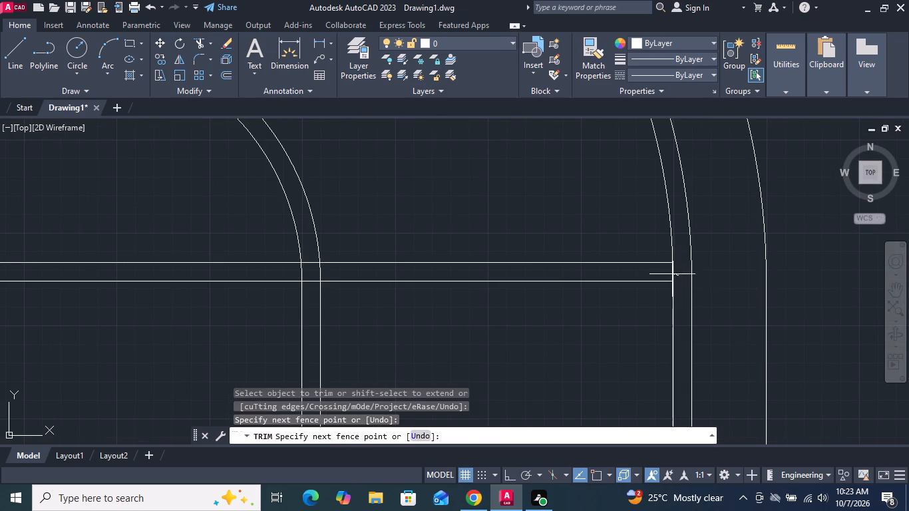
left_click_drag(671, 274, 657, 275)
scroll(655, 275, "down", 3)
middle_click_drag(593, 322, 560, 251)
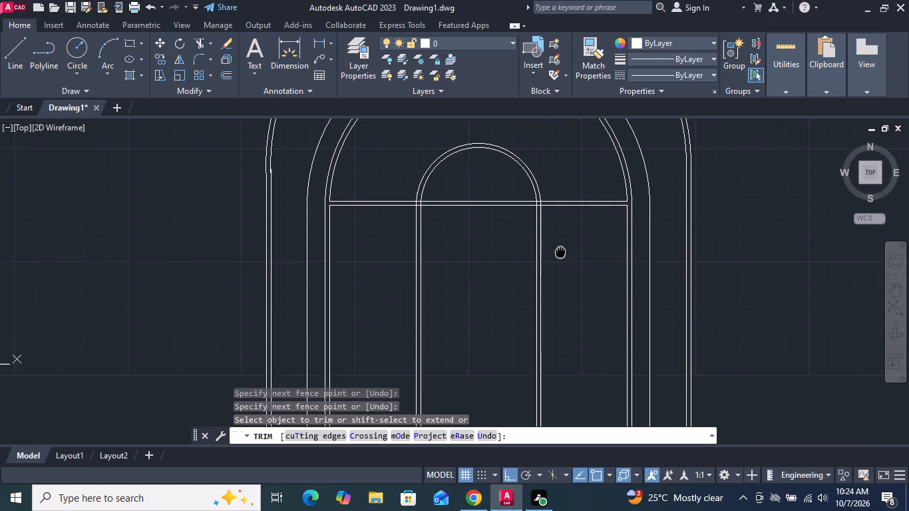
middle_click_drag(560, 251, 559, 234)
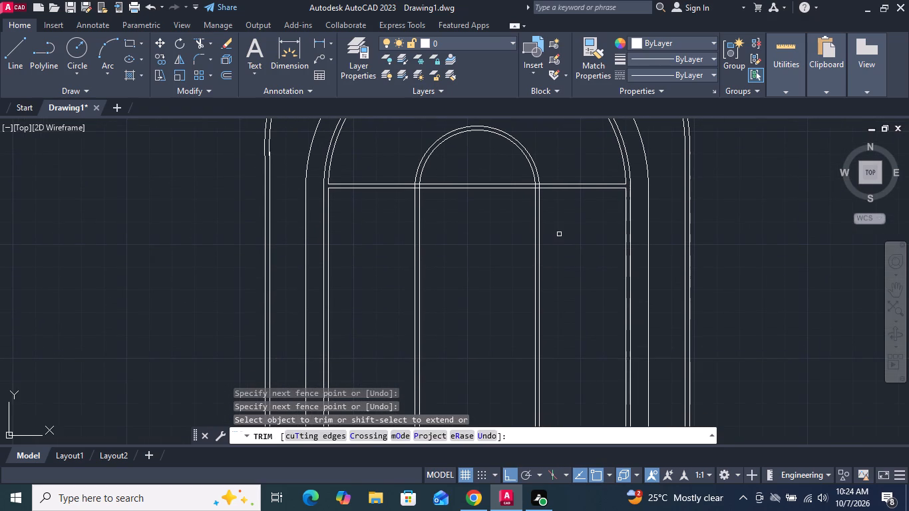
key("Escape")
Copy the double transom lines four times down the arched window to form roughly evenly spaced horizontal glazing bars.
left_click_drag(570, 212, 570, 204)
left_click(556, 172)
type("co")
key("Return")
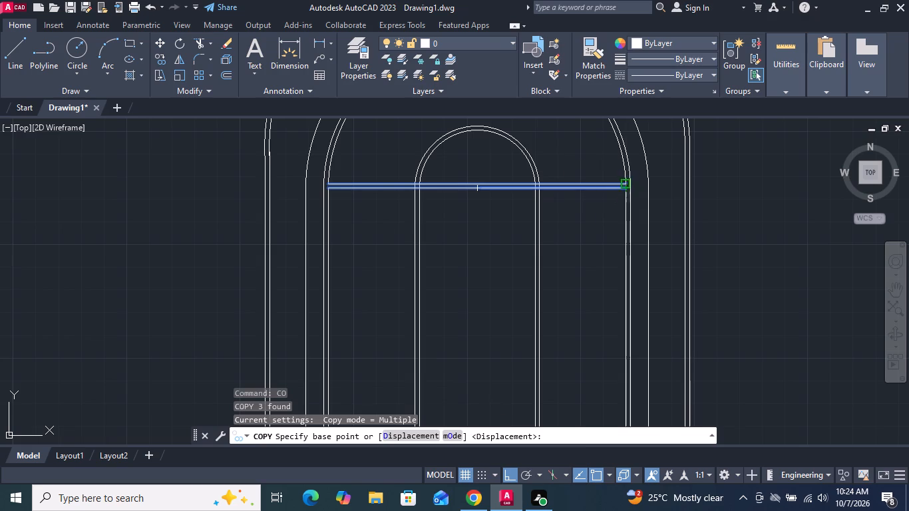
left_click(628, 183)
scroll(628, 183, "down", 3)
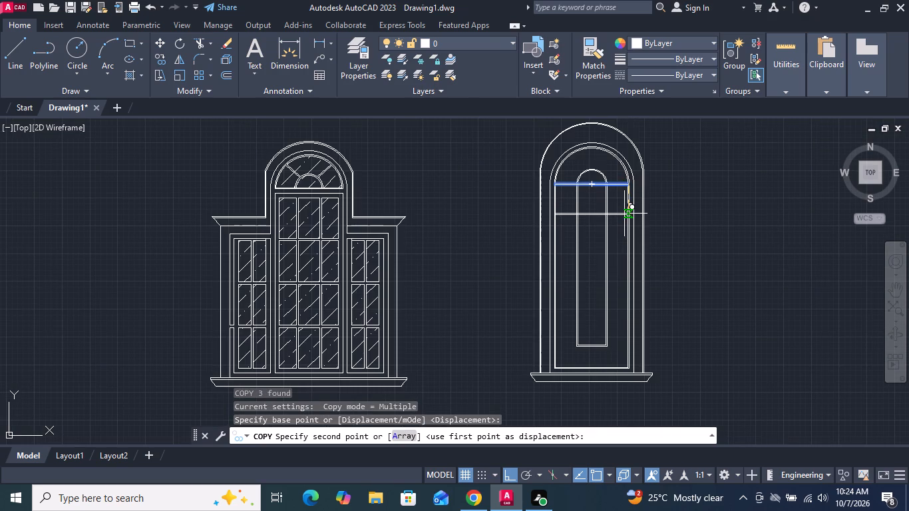
left_click(624, 217)
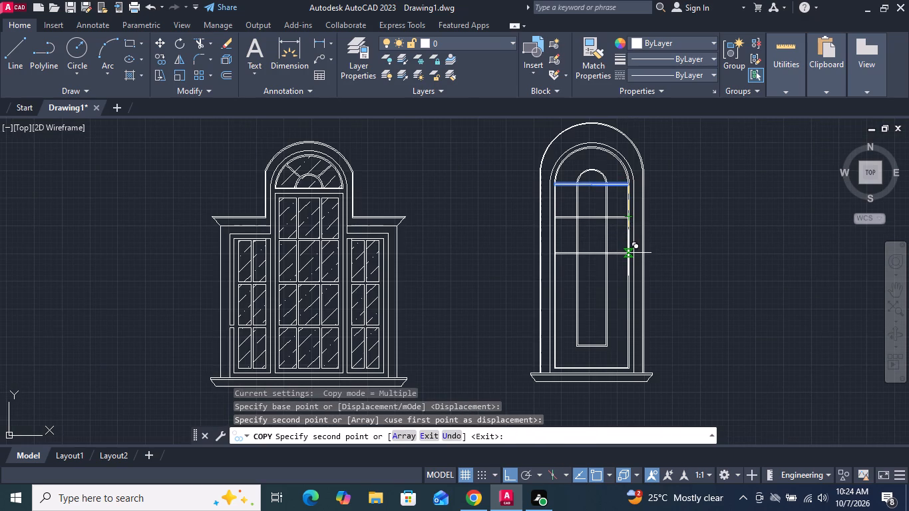
left_click(628, 253)
left_click(629, 293)
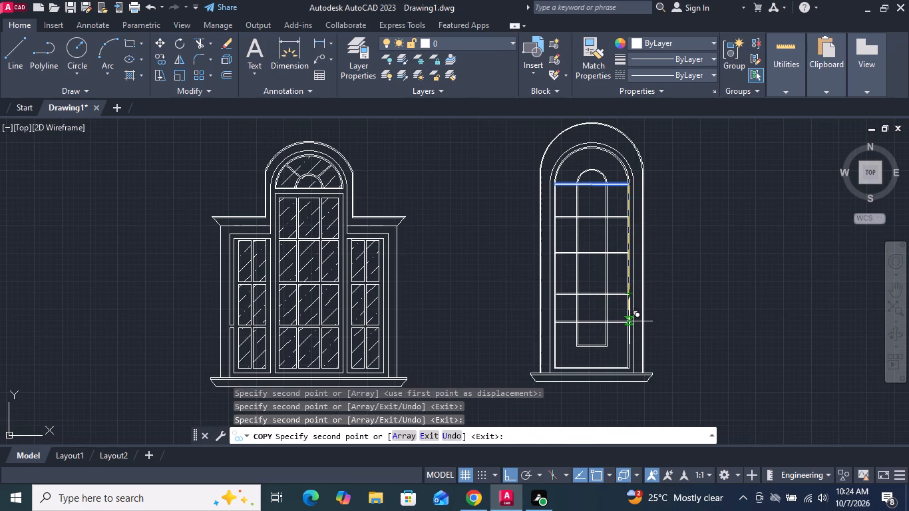
left_click(630, 328)
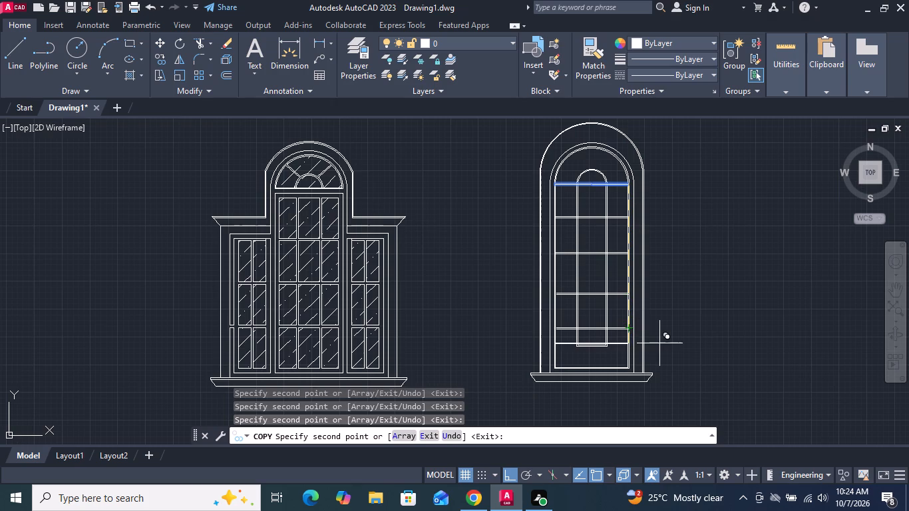
key("space")
key("space")
scroll(572, 349, "up", 2)
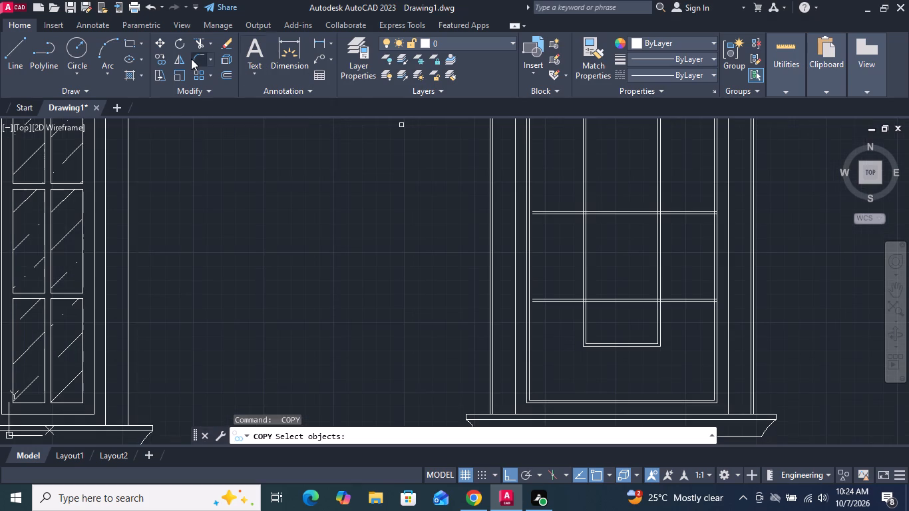
key("Escape")
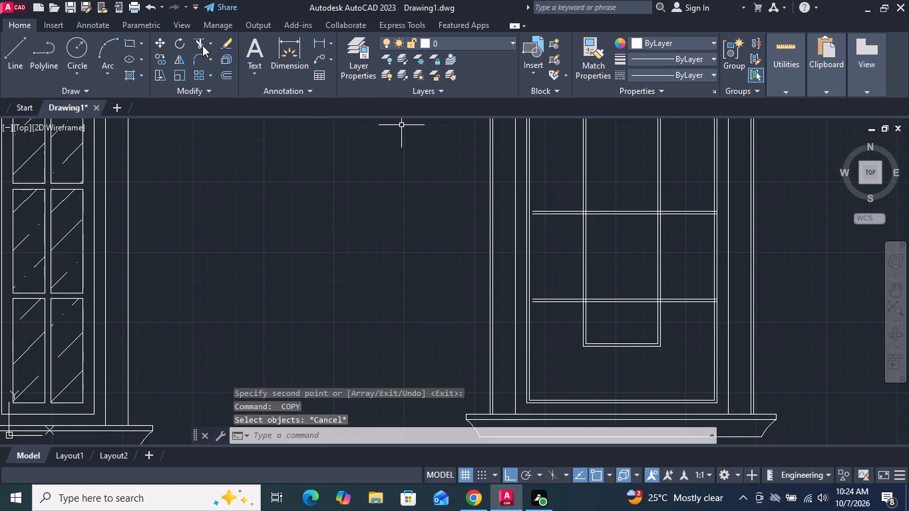
Trim away the double bottom edge of the narrow central arched outline.
left_click(202, 43)
left_click_drag(621, 358, 612, 327)
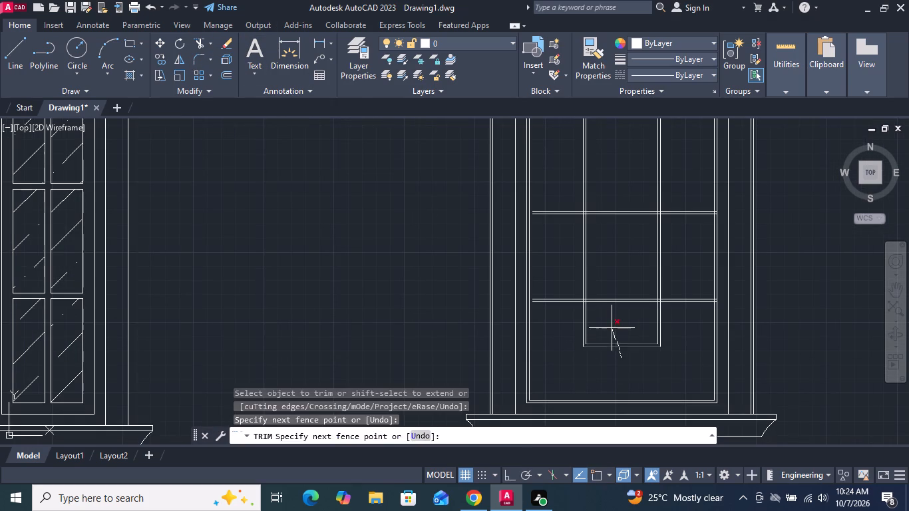
left_click_drag(612, 327, 612, 327)
key("Return")
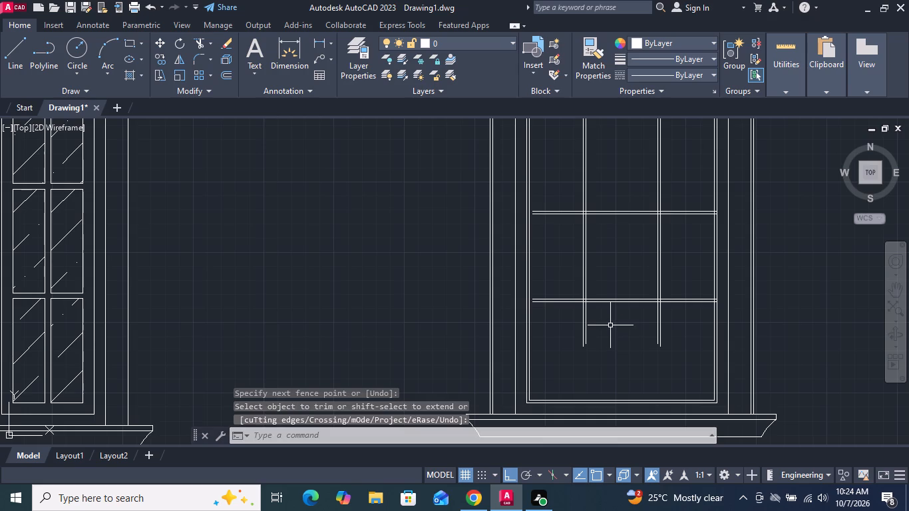
Extend the four vertical lines of the narrow central outline down to the bottom of the inner sash outline.
left_click(212, 43)
left_click(217, 87)
scroll(646, 393, "up", 1)
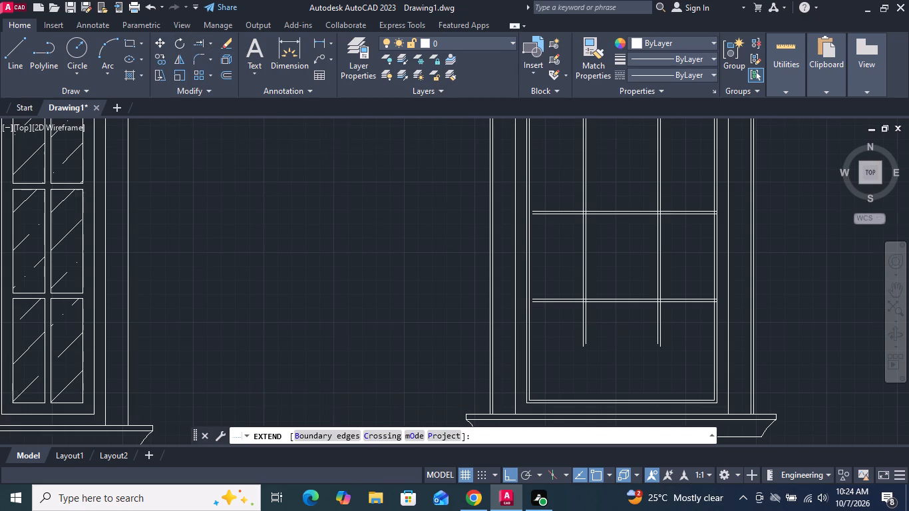
left_click(667, 317)
left_click(663, 311)
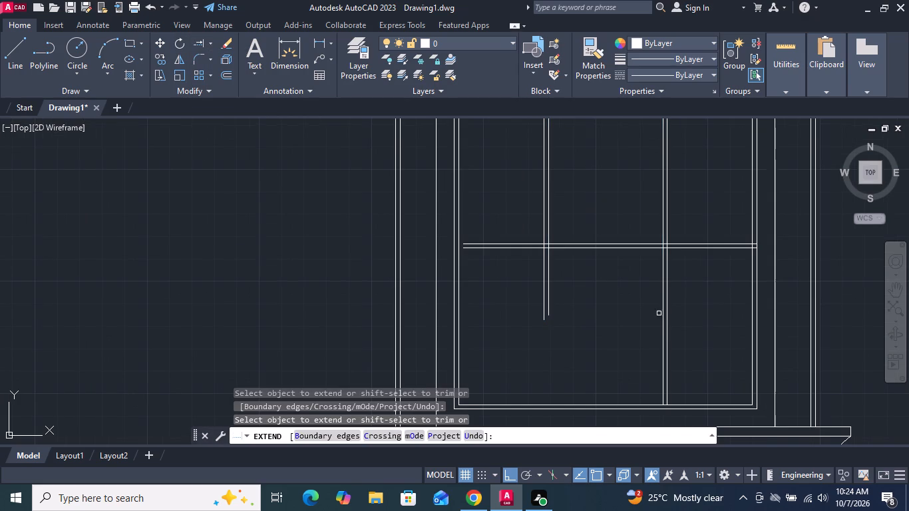
left_click(546, 316)
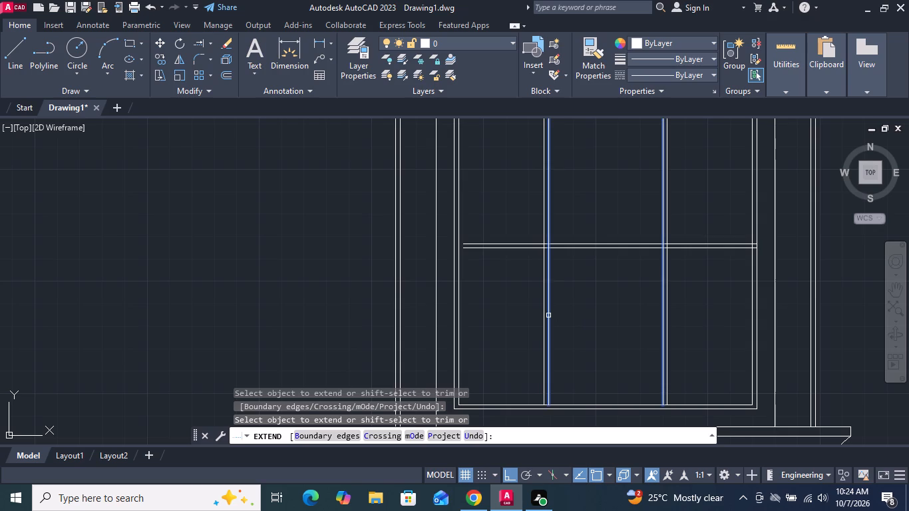
left_click(548, 315)
Extend the left ends of the two lowest horizontal glazing bars to the inner sash outline.
scroll(472, 248, "up", 1)
left_click(462, 250)
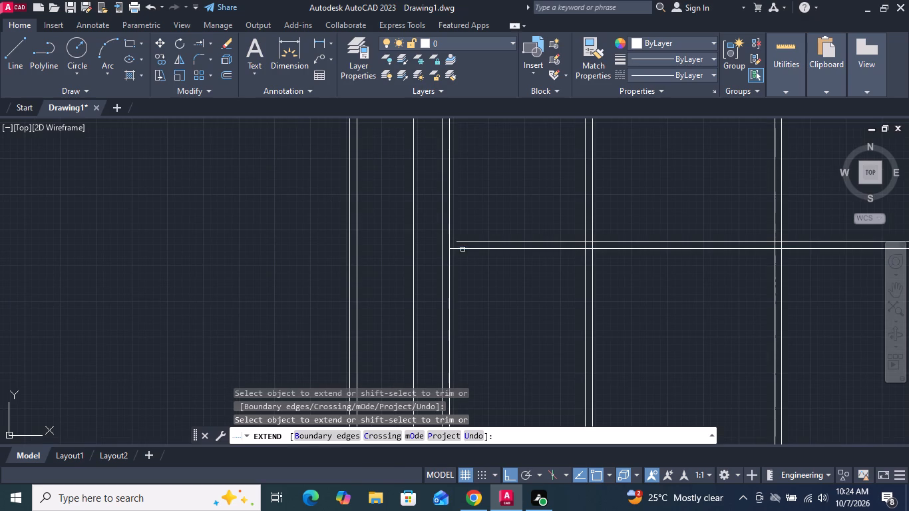
left_click(460, 242)
scroll(503, 351, "down", 3)
scroll(504, 242, "up", 2)
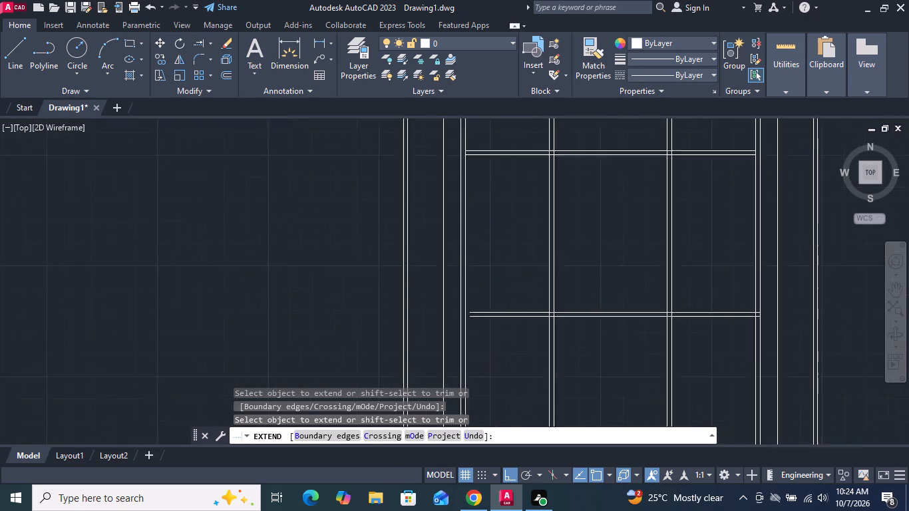
scroll(504, 242, "up", 1)
left_click_drag(484, 381, 466, 335)
scroll(465, 341, "down", 3)
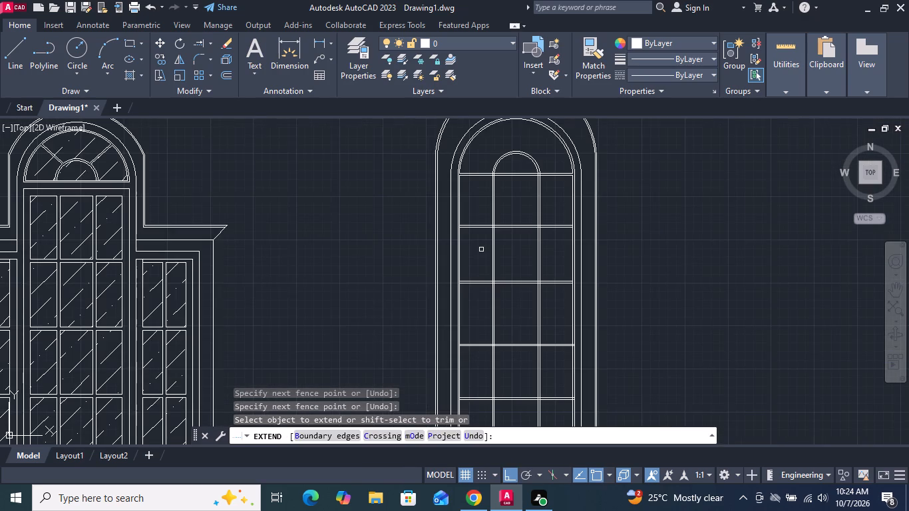
scroll(482, 269, "up", 3)
key("Escape")
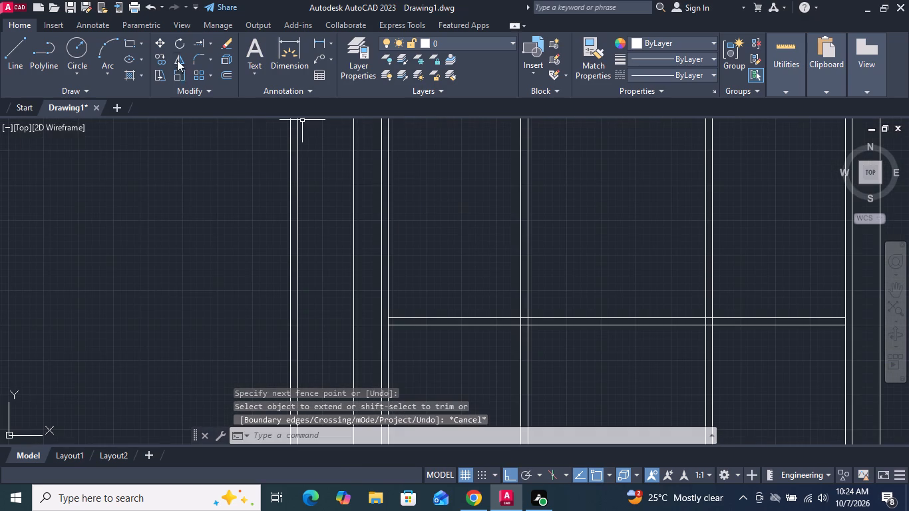
Trim the right ends of the two lowest glazing bars back to the inner sash outline.
left_click(207, 41)
left_click(210, 63)
scroll(447, 168, "down", 3)
scroll(549, 336, "up", 6)
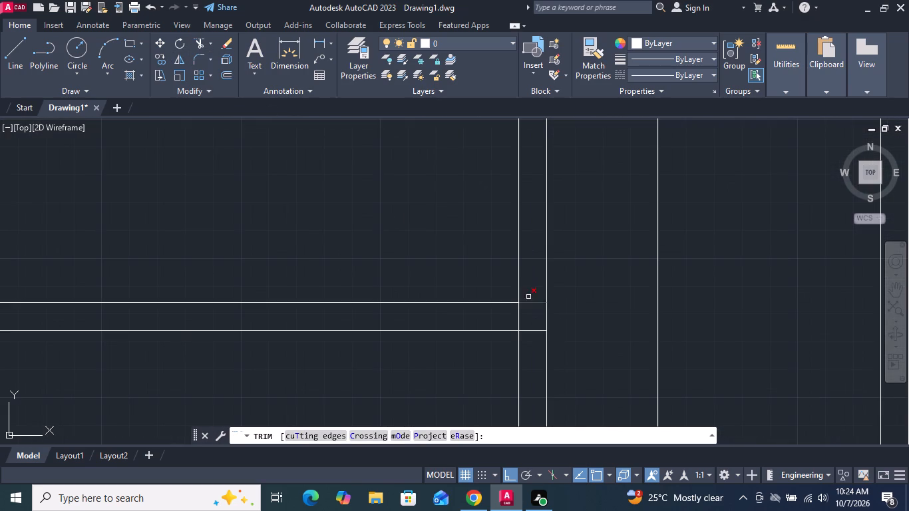
left_click_drag(528, 285, 535, 347)
scroll(534, 347, "down", 3)
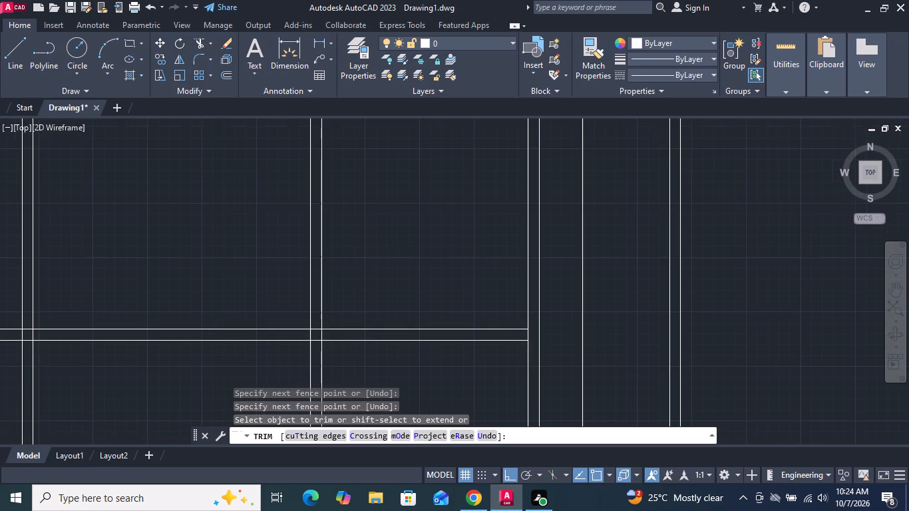
middle_click_drag(453, 192, 471, 361)
scroll(554, 324, "up", 5)
left_click_drag(566, 190, 571, 317)
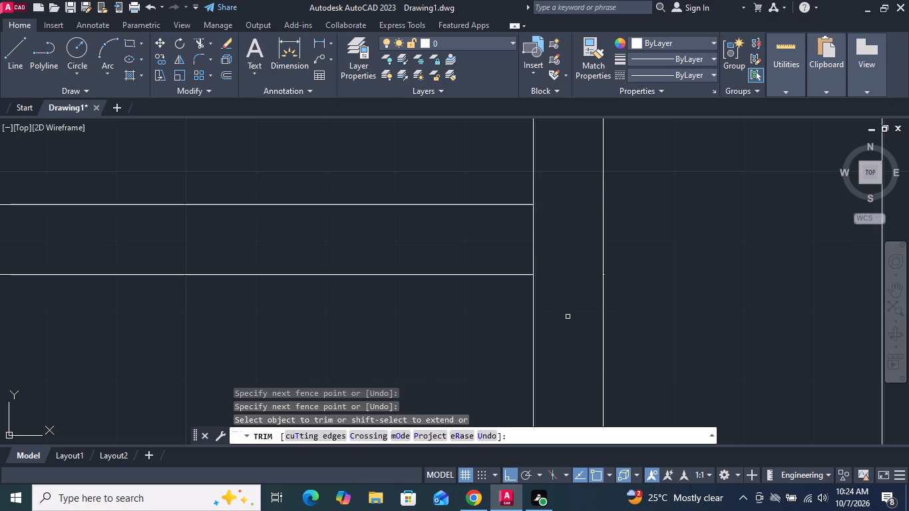
Cut out the right side of the inner sash outline between the double lines of the two lowest glazing bars.
left_click_drag(552, 256, 476, 250)
scroll(476, 250, "down", 4)
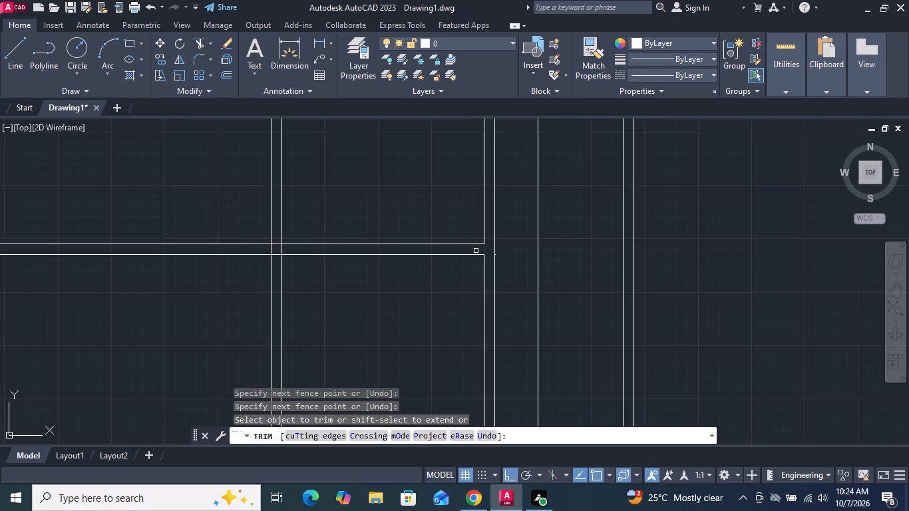
scroll(476, 251, "down", 2)
scroll(473, 413, "up", 3)
scroll(491, 303, "up", 2)
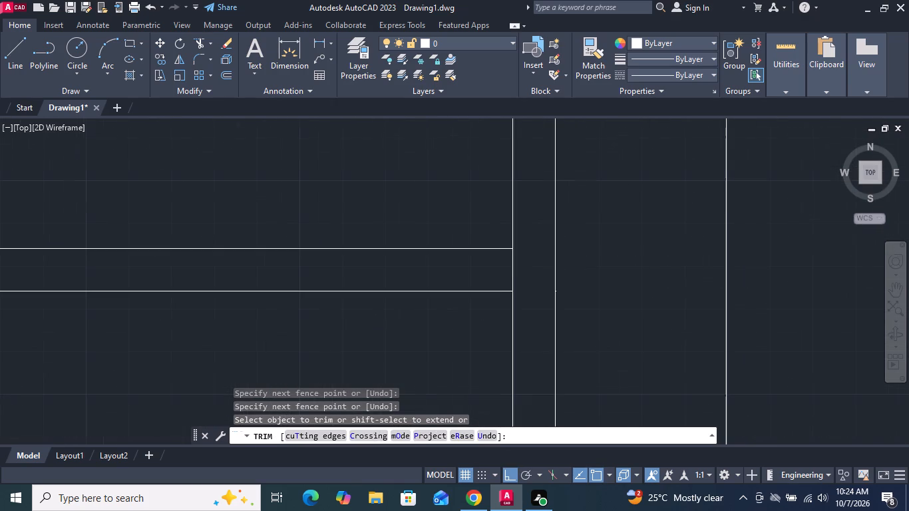
left_click_drag(500, 275, 521, 279)
scroll(521, 279, "down", 4)
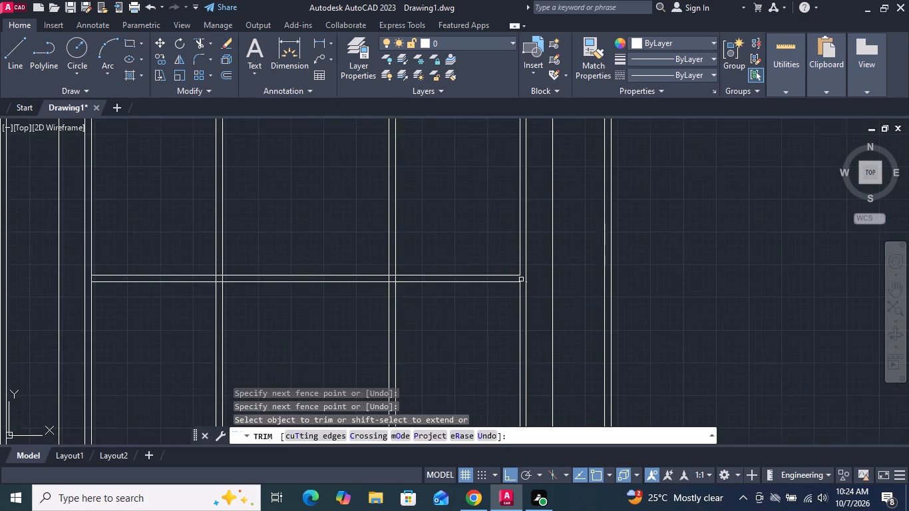
Cut out the inner sash outline's bottom line between the double lines of both vertical glazing bars.
scroll(521, 279, "down", 2)
scroll(464, 368, "up", 7)
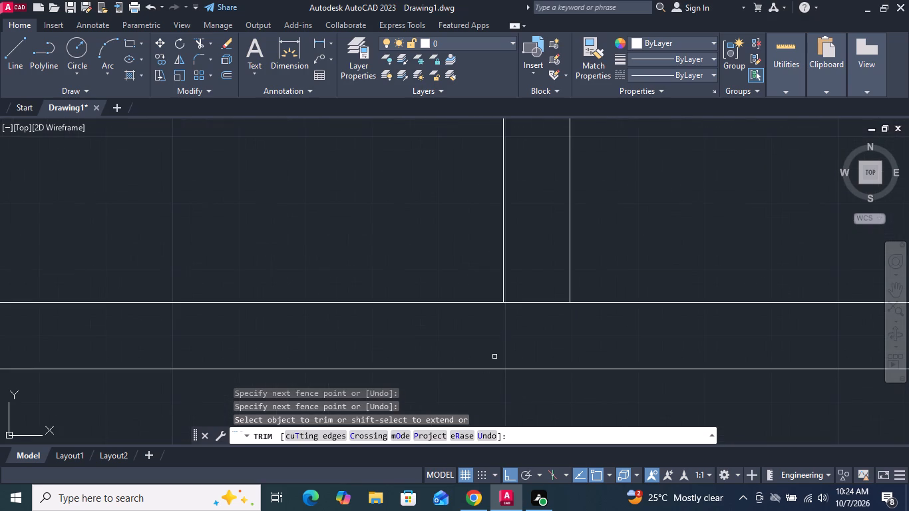
left_click_drag(530, 284, 535, 345)
scroll(535, 345, "down", 3)
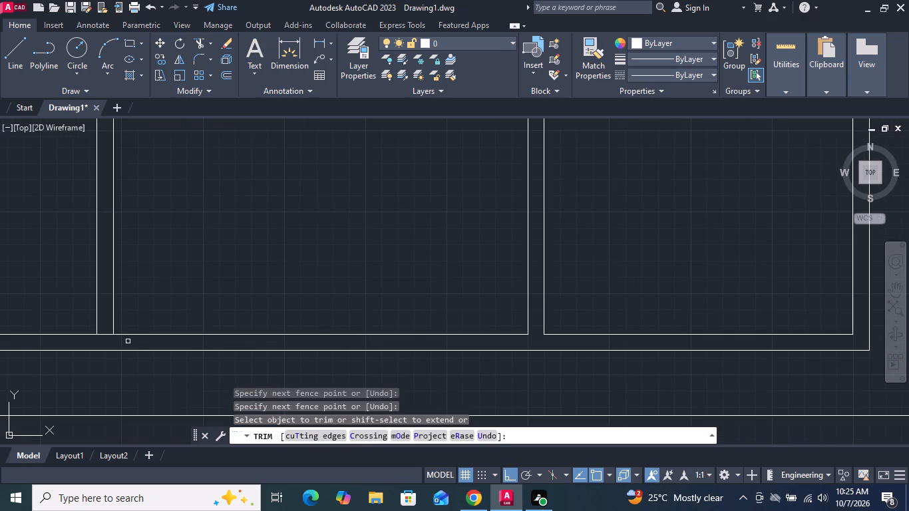
scroll(105, 339, "up", 3)
left_click_drag(114, 316, 122, 369)
scroll(140, 363, "down", 4)
Cut out the left side of the inner sash outline between the lowest glazing bar's double lines.
scroll(343, 374, "down", 4)
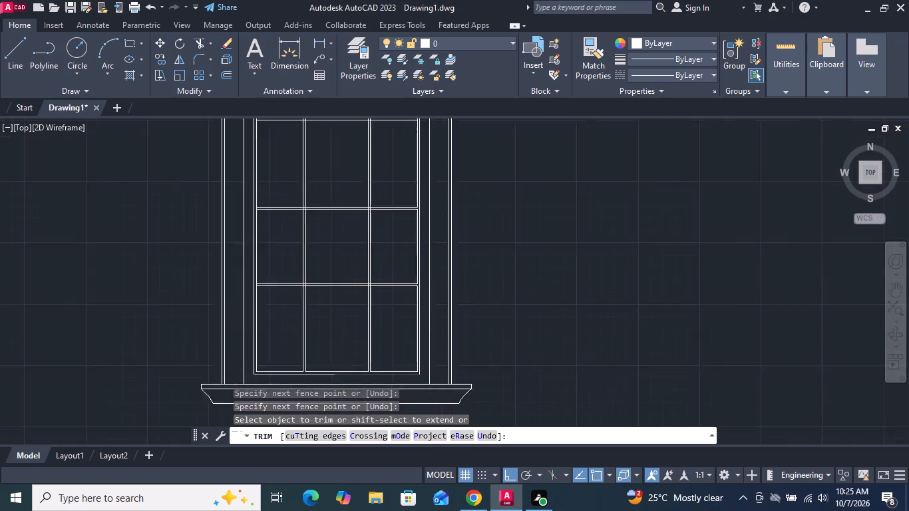
scroll(277, 320, "up", 5)
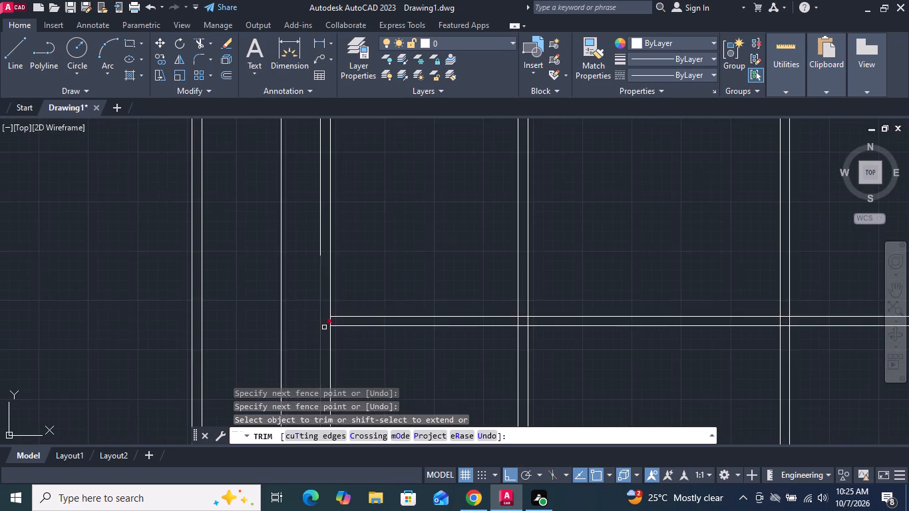
scroll(324, 327, "up", 2)
left_click_drag(331, 316, 355, 315)
Trim the overlapping lines inside both crossings of the lowest horizontal bar with the vertical glazing bars.
scroll(356, 315, "down", 3)
scroll(552, 316, "up", 3)
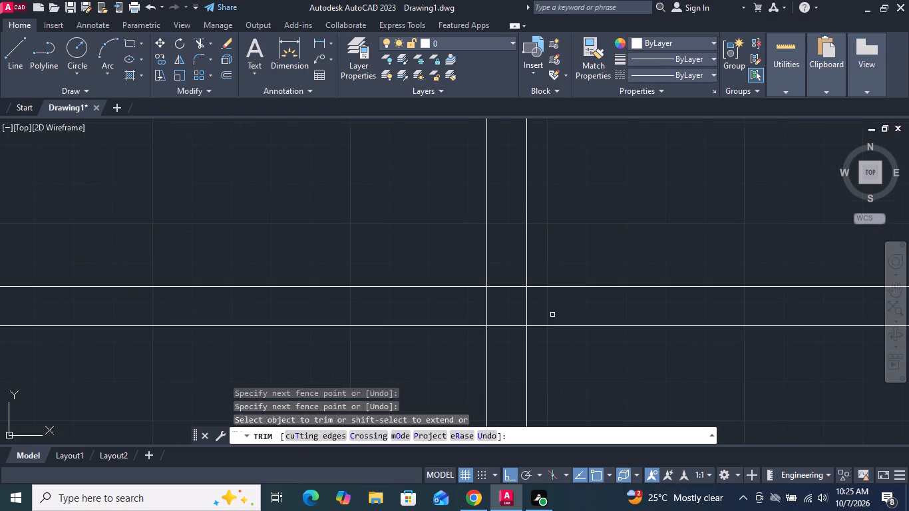
left_click_drag(548, 307, 453, 319)
left_click_drag(500, 267, 501, 315)
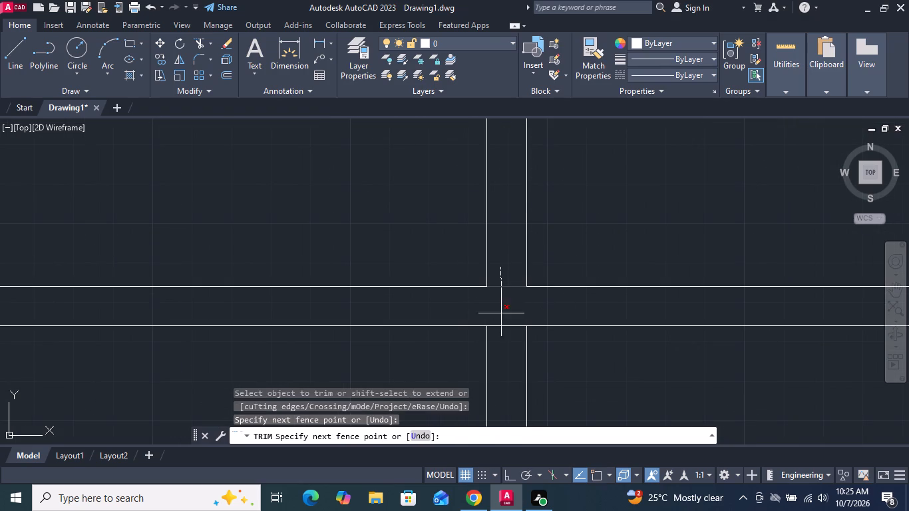
left_click_drag(501, 315, 502, 341)
scroll(502, 341, "down", 4)
scroll(634, 326, "up", 3)
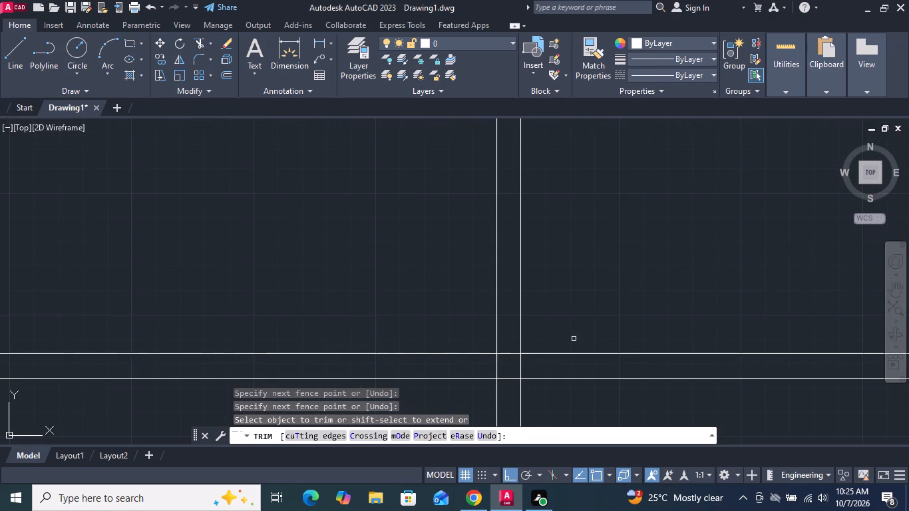
scroll(496, 399, "up", 3)
left_click_drag(456, 294, 673, 283)
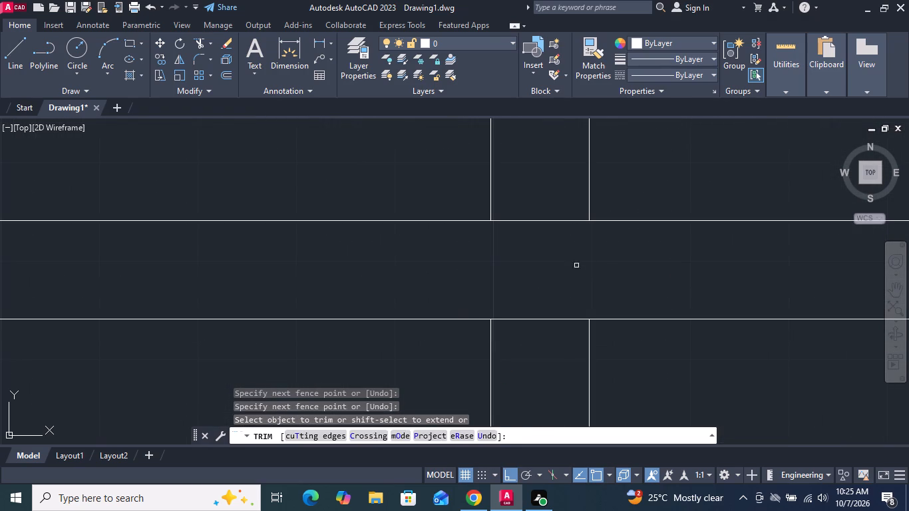
left_click_drag(540, 200, 560, 371)
scroll(543, 355, "down", 6)
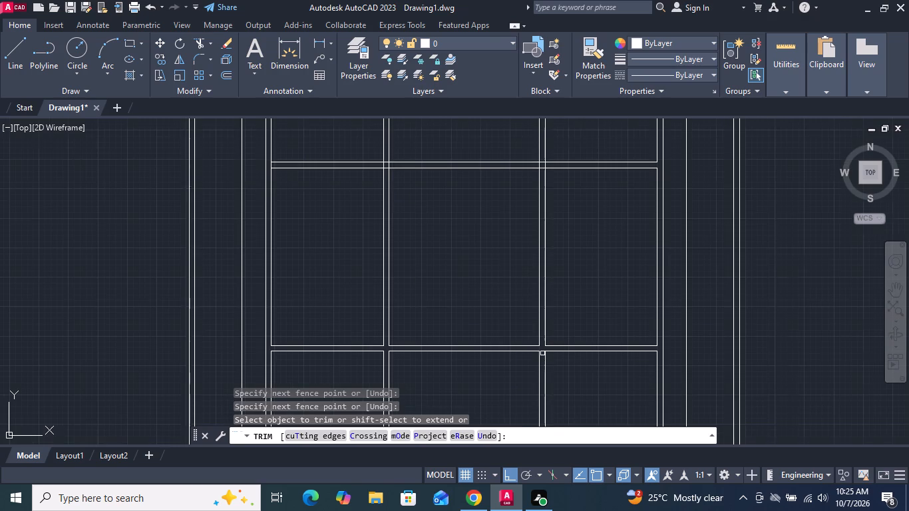
Trim the overlapping lines inside both crossings of the second-lowest horizontal bar with the vertical glazing bars.
middle_click_drag(636, 205, 636, 285)
scroll(553, 246, "up", 3)
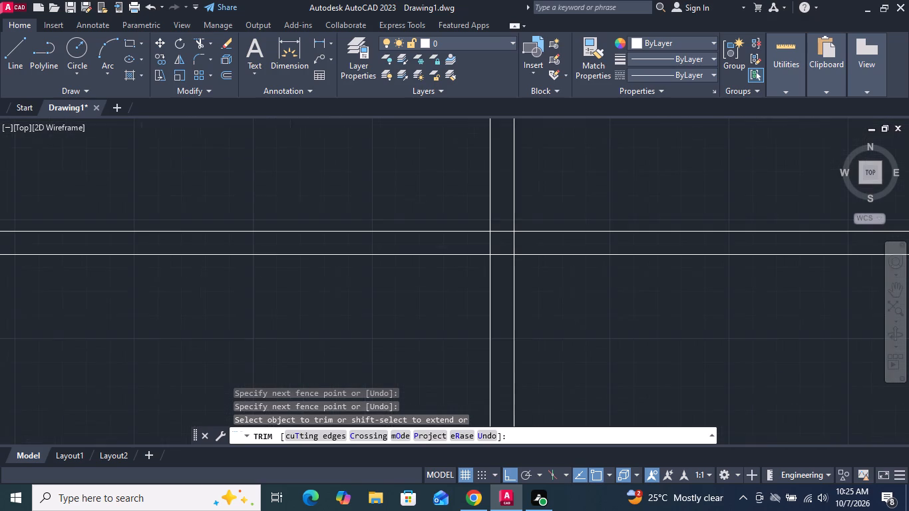
scroll(500, 243, "up", 3)
left_click_drag(425, 240, 650, 248)
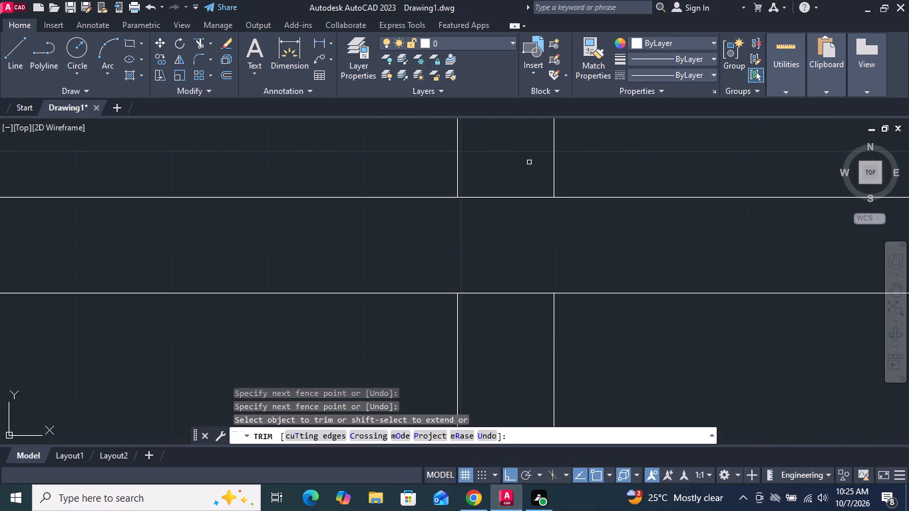
left_click_drag(528, 162, 535, 341)
scroll(533, 340, "down", 5)
scroll(239, 339, "up", 4)
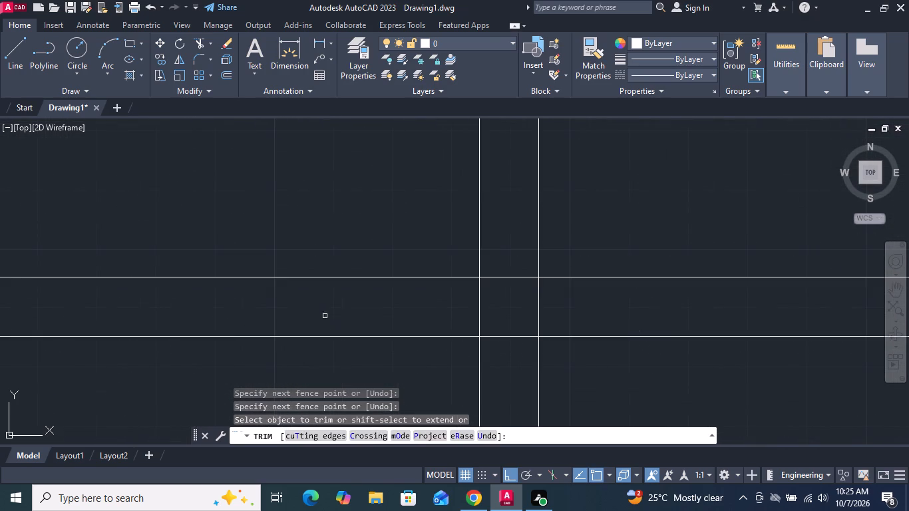
left_click_drag(353, 299, 603, 311)
left_click_drag(512, 247, 531, 371)
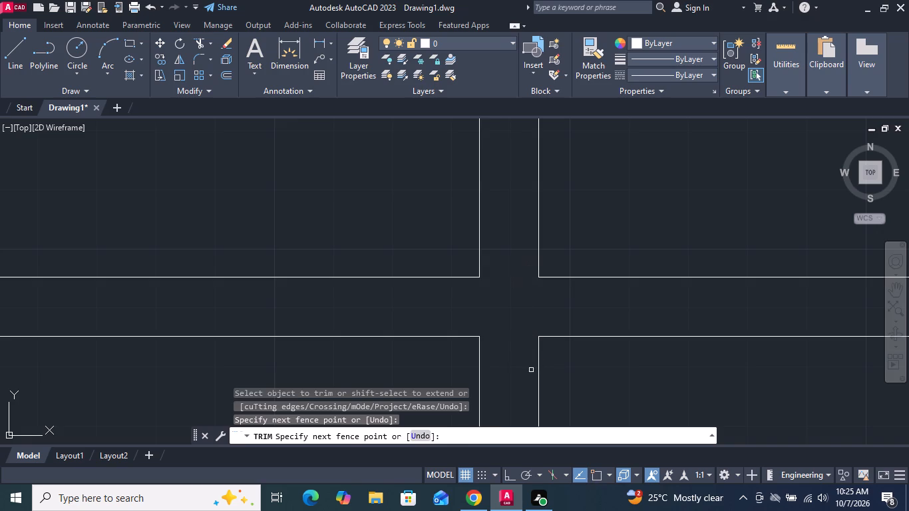
Cut out the left side of the inner sash outline between the second-lowest glazing bar's double lines.
scroll(500, 348, "down", 4)
scroll(325, 345, "up", 4)
left_click_drag(297, 335, 332, 343)
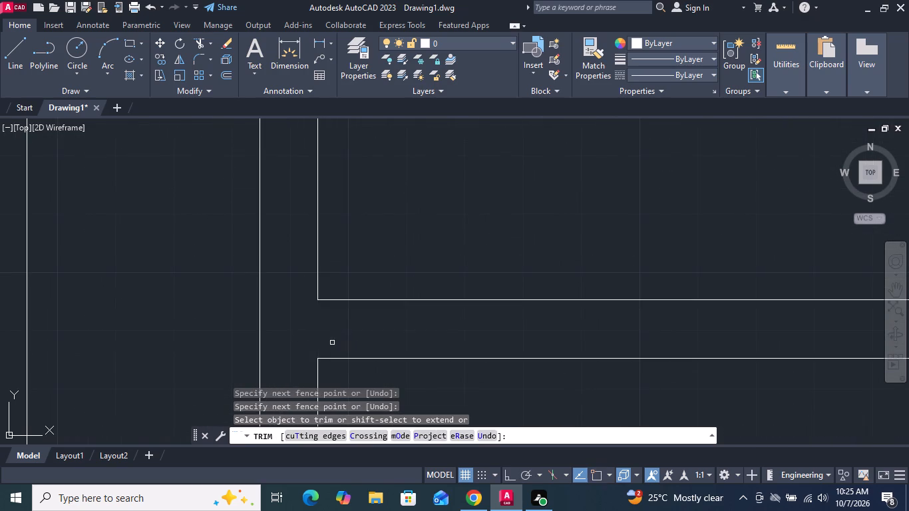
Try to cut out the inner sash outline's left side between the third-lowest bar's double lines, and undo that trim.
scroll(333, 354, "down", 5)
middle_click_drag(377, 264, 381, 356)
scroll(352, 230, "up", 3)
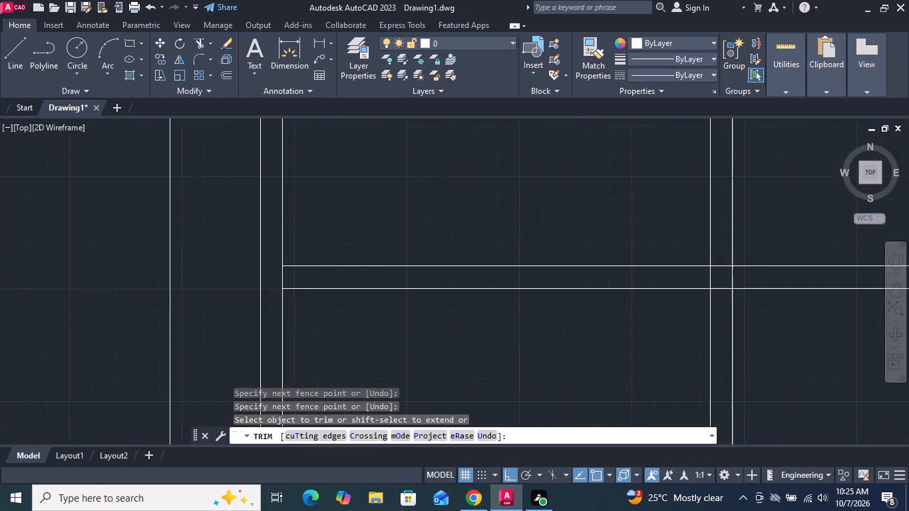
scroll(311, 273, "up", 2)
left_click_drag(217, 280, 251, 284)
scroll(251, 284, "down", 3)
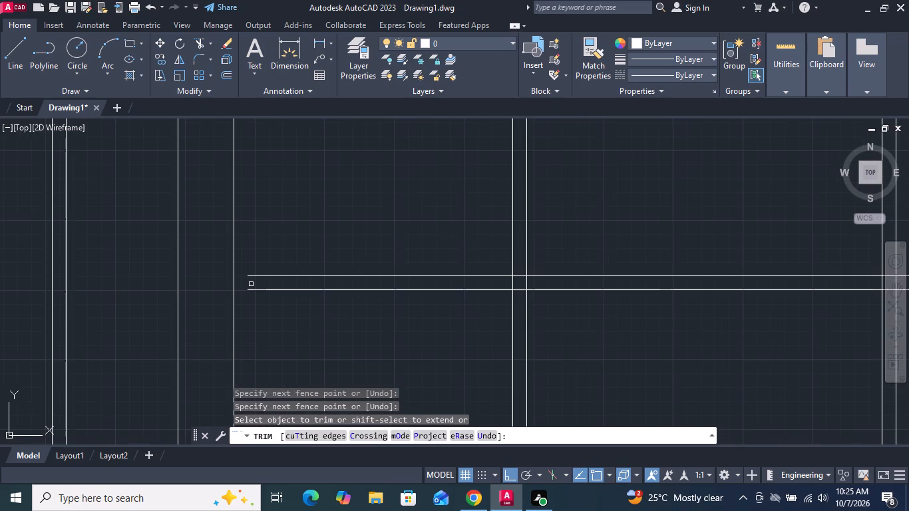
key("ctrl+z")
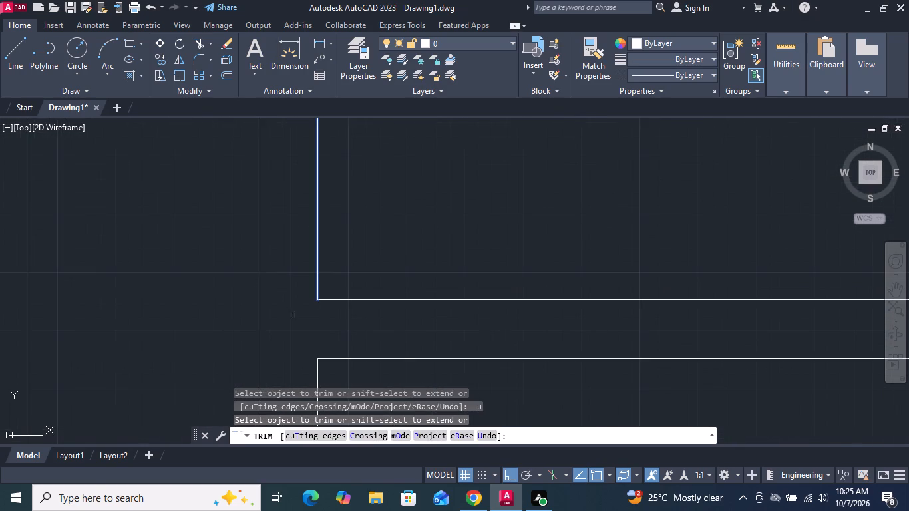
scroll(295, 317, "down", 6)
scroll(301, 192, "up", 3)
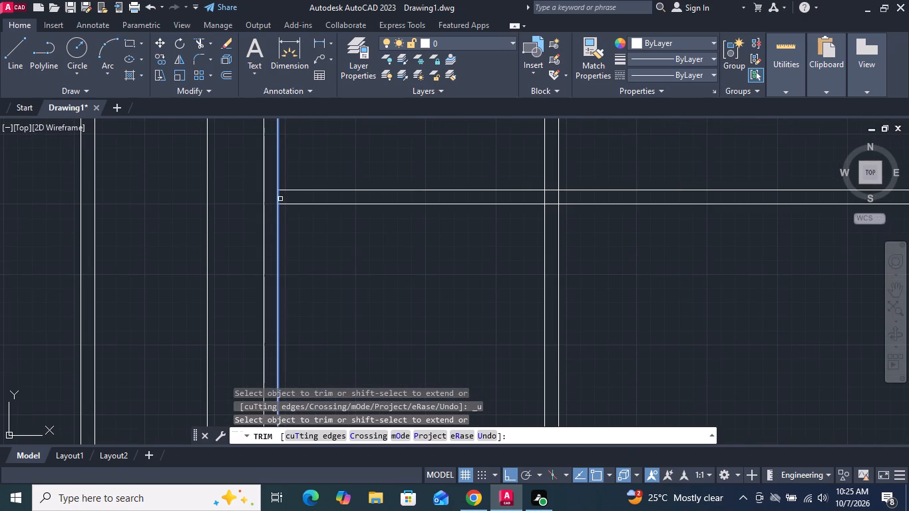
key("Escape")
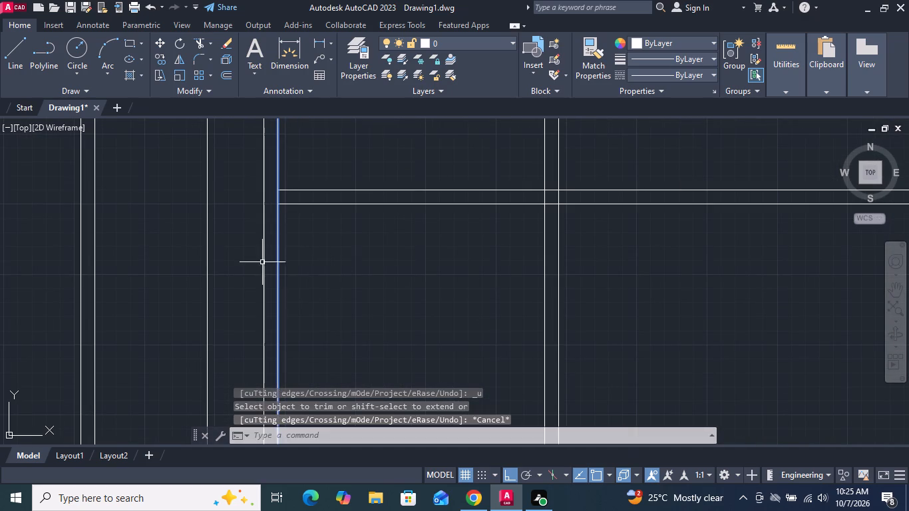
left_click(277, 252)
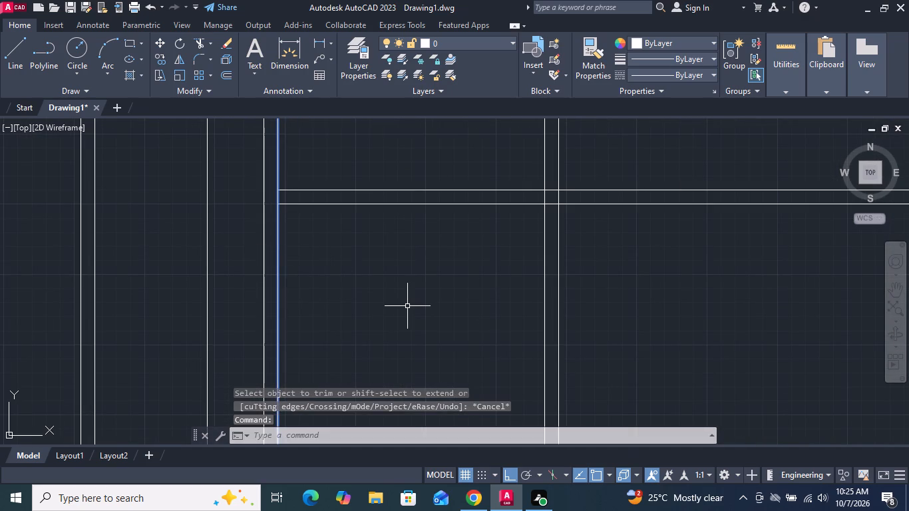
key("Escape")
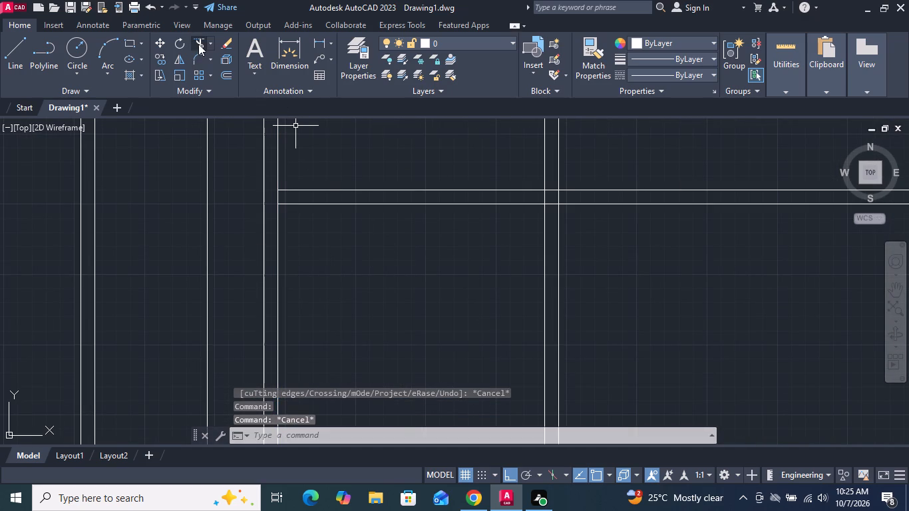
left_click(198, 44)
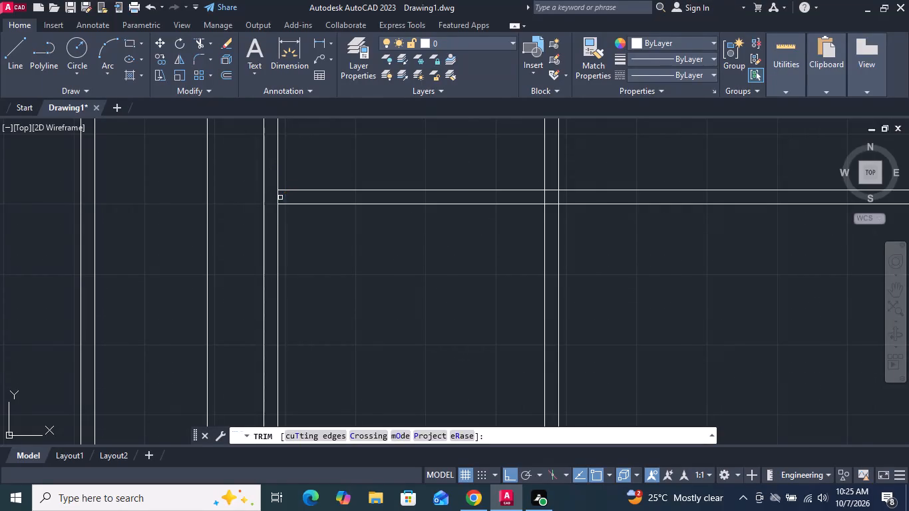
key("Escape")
Extend both lines of the third-lowest horizontal glazing bar to the left side of the inner sash outline.
scroll(295, 186, "up", 3)
scroll(268, 238, "up", 3)
middle_click_drag(284, 261, 340, 291)
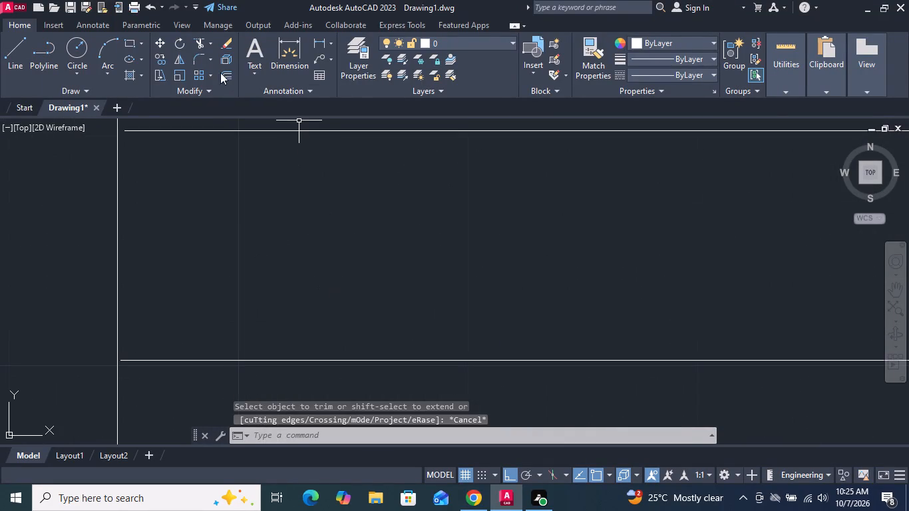
left_click(212, 43)
left_click(222, 89)
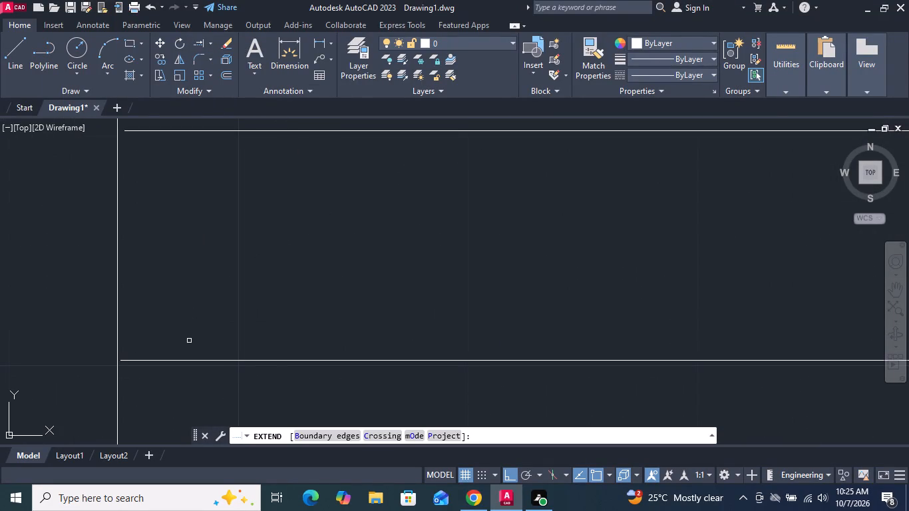
left_click(184, 361)
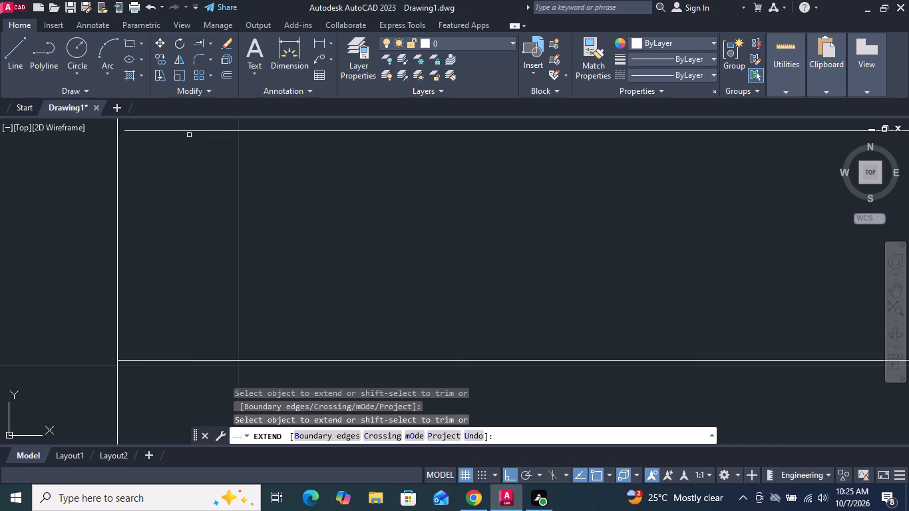
left_click(190, 129)
key("Return")
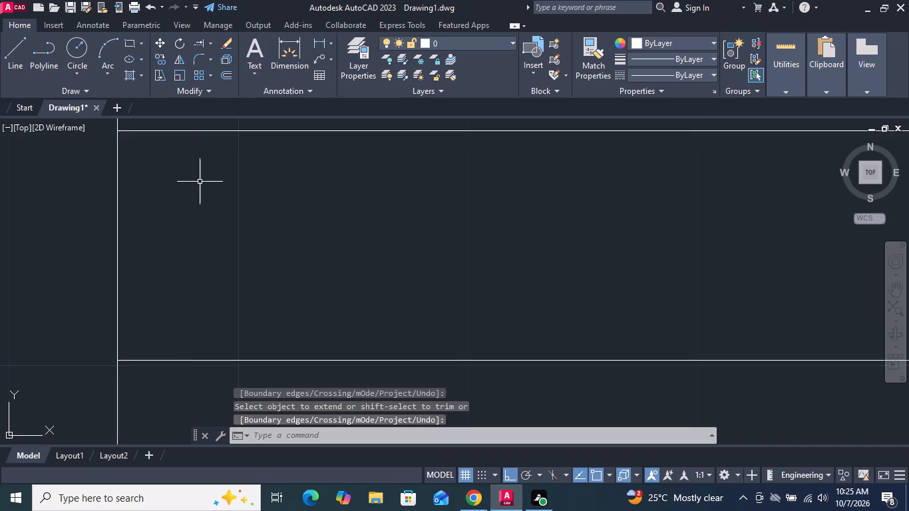
Cut out the left side of the inner sash outline between the third-lowest glazing bar's double lines.
left_click(212, 45)
left_click(210, 63)
left_click(116, 257)
Trim the overlapping lines inside both crossings of the third-lowest horizontal bar with the vertical glazing bars.
scroll(126, 254, "down", 5)
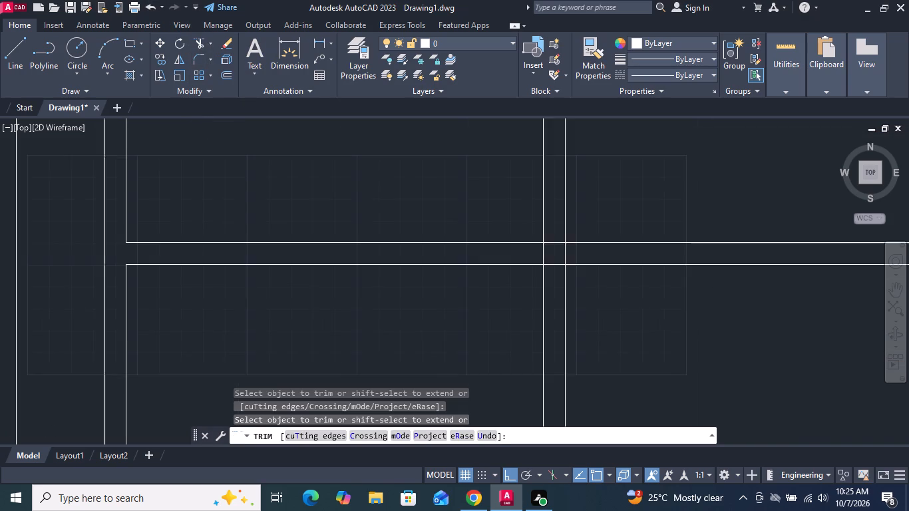
scroll(126, 254, "down", 2)
scroll(338, 254, "up", 3)
left_click_drag(121, 258, 168, 265)
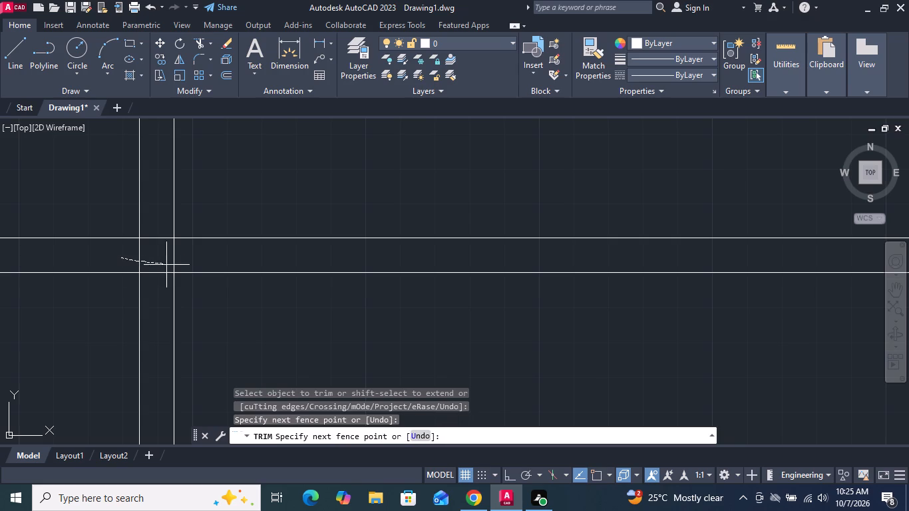
left_click_drag(168, 265, 177, 263)
left_click_drag(155, 223, 155, 282)
scroll(153, 283, "down", 3)
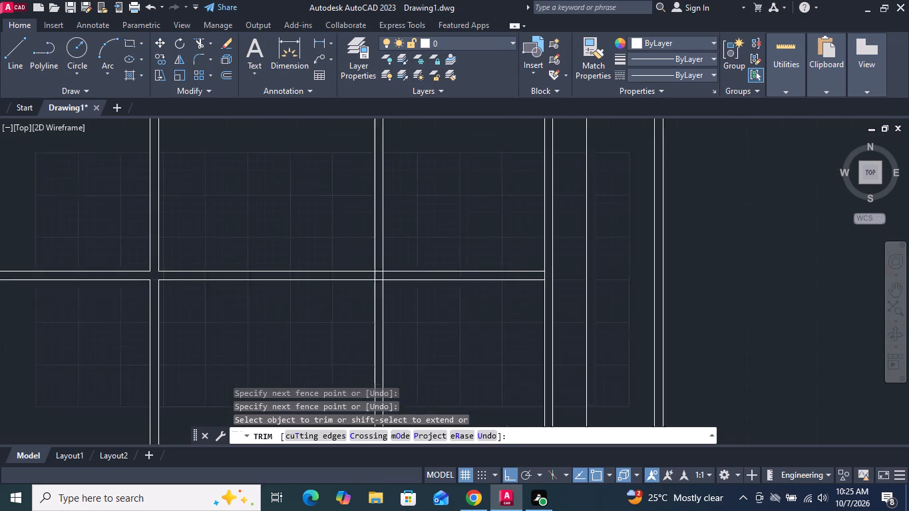
scroll(153, 283, "down", 1)
scroll(262, 281, "up", 3)
scroll(419, 273, "up", 3)
left_click_drag(399, 265, 379, 259)
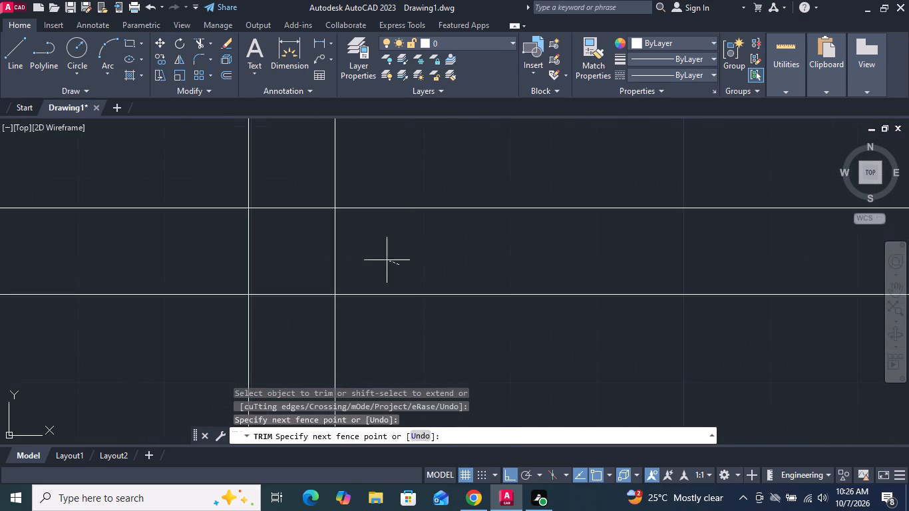
left_click_drag(379, 259, 228, 258)
left_click_drag(268, 186, 292, 360)
Cut out the right side of the inner sash outline between the third-lowest glazing bar's double lines.
scroll(292, 360, "down", 4)
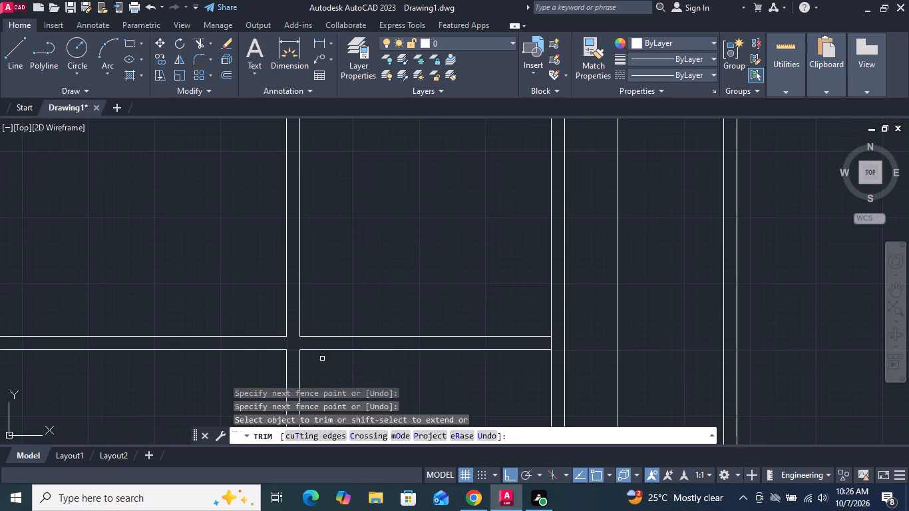
scroll(594, 337, "up", 3)
left_click_drag(372, 371, 427, 370)
Trim the overshooting end of the fourth-lowest glazing bar's lower line at the right side of the inner sash outline.
scroll(429, 370, "down", 5)
scroll(417, 192, "up", 3)
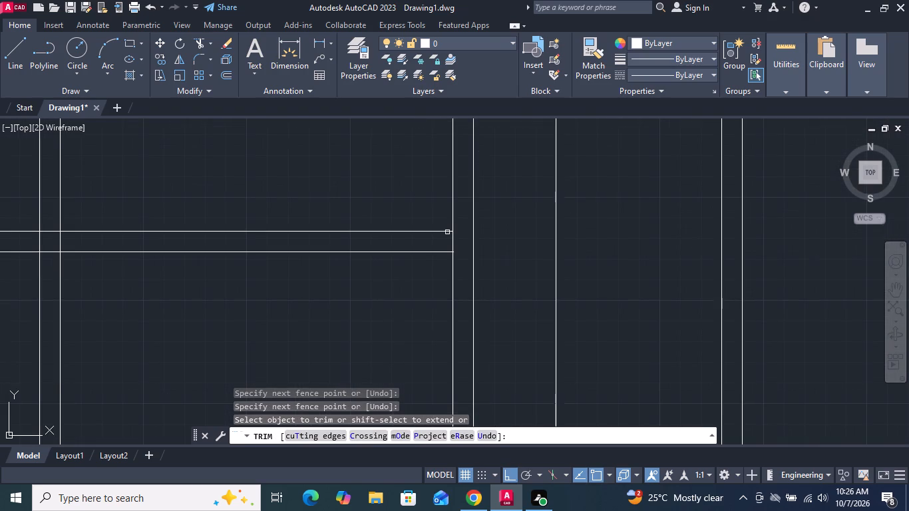
scroll(453, 240, "up", 4)
scroll(433, 303, "up", 3)
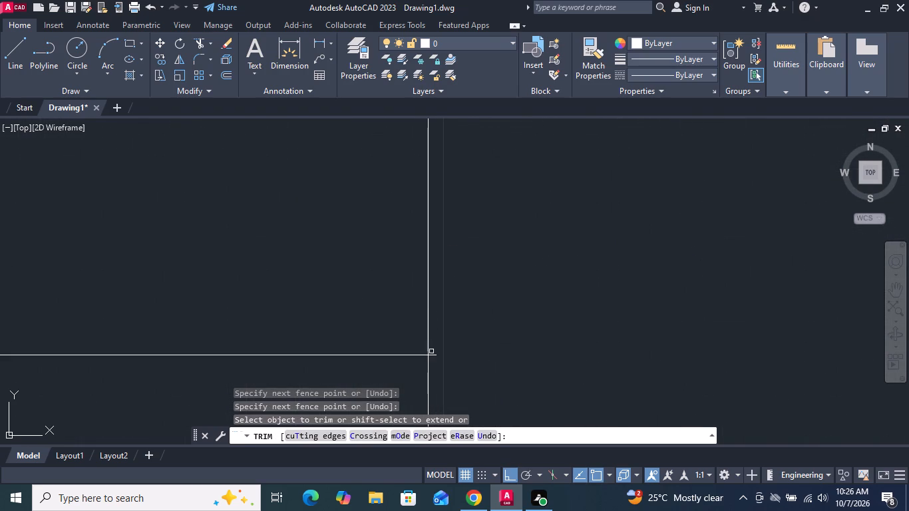
left_click(432, 357)
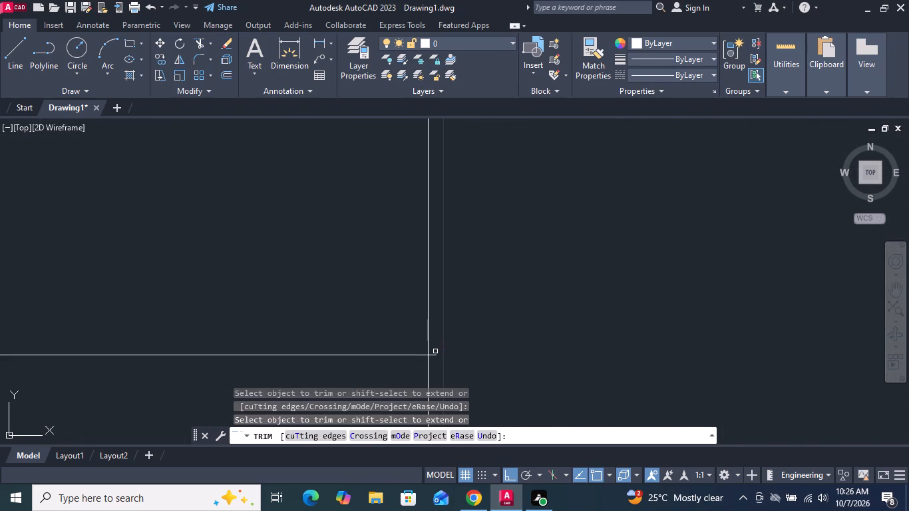
left_click(434, 355)
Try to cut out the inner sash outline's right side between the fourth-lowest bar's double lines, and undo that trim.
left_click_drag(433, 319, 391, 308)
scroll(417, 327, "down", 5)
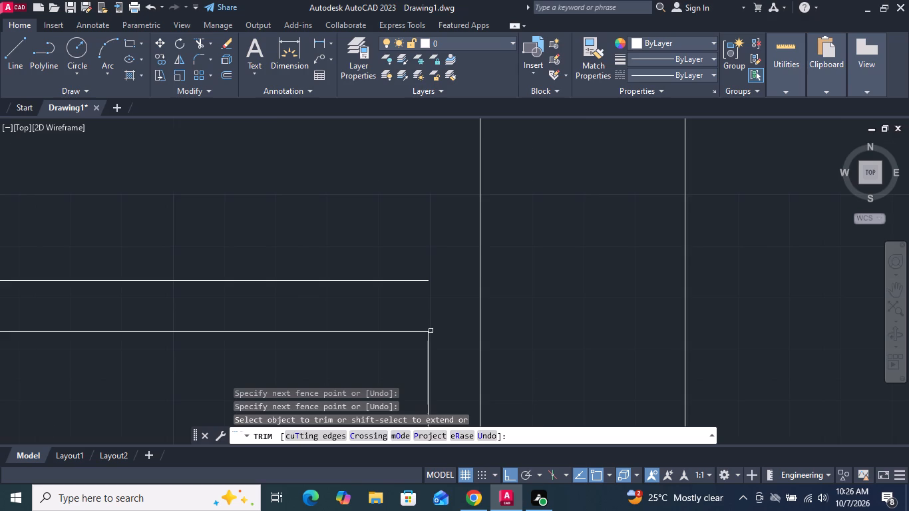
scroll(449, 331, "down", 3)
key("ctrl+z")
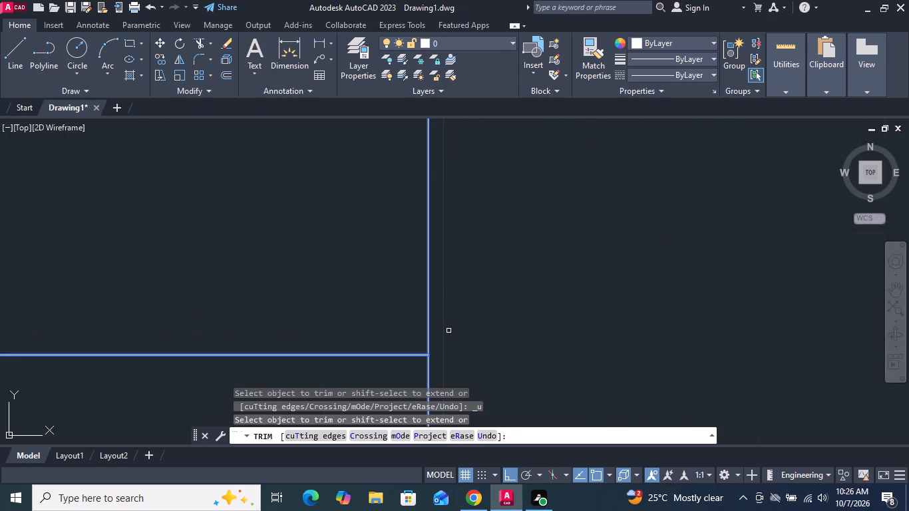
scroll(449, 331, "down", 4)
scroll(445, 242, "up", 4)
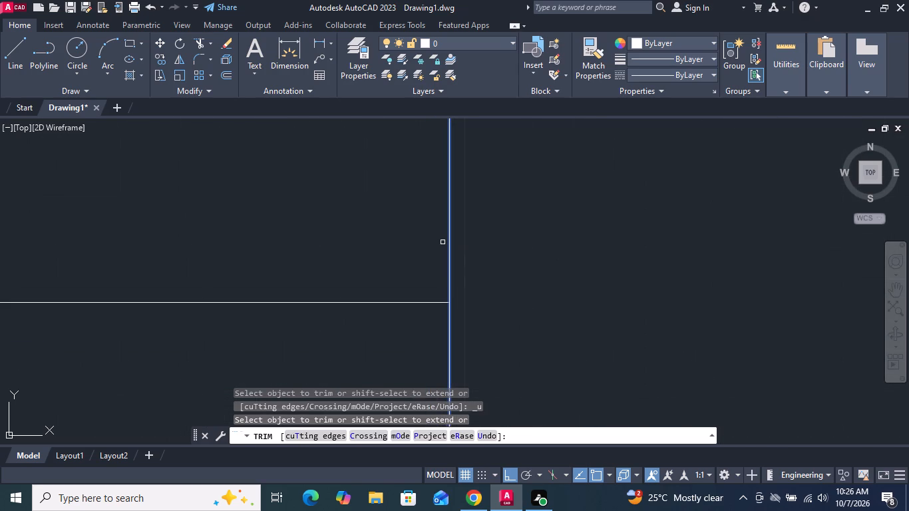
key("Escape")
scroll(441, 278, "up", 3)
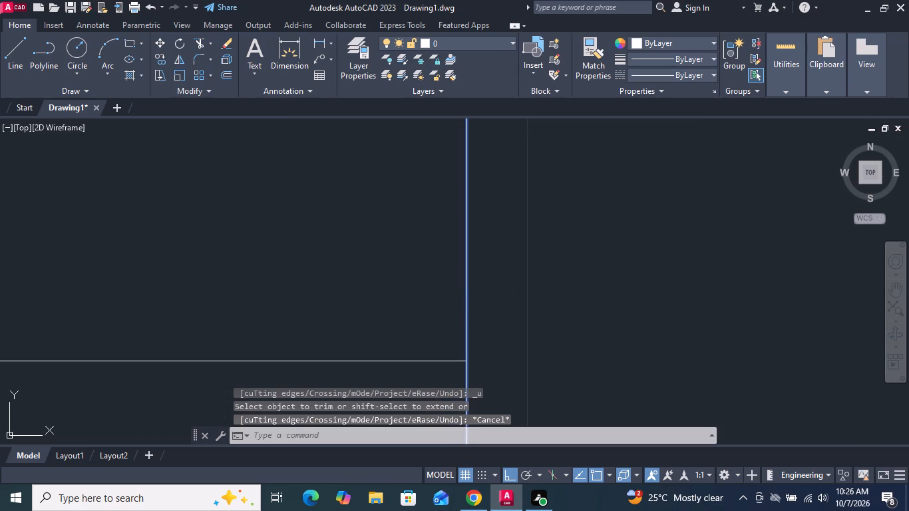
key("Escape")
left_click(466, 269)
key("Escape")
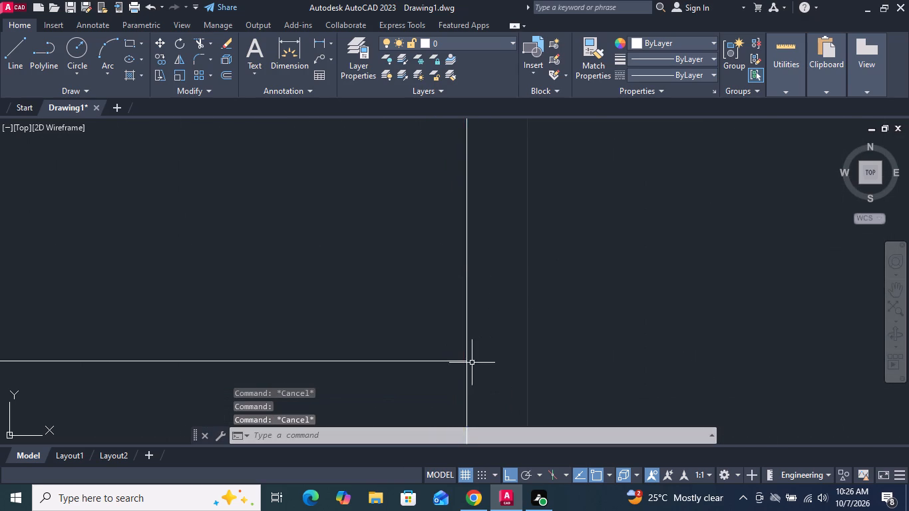
Cut out the right side of the inner sash outline between the fourth-lowest glazing bar's double lines.
scroll(472, 364, "up", 11)
scroll(495, 293, "down", 7)
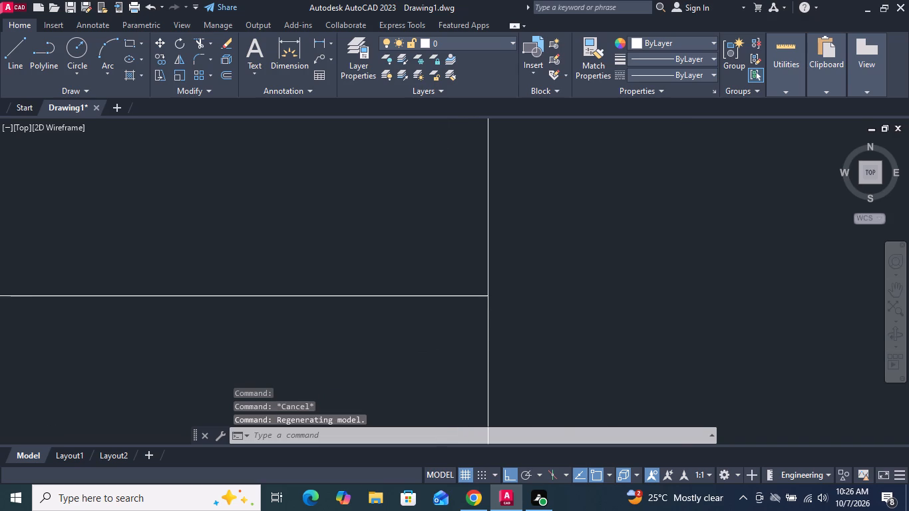
scroll(506, 302, "down", 19)
scroll(519, 297, "up", 4)
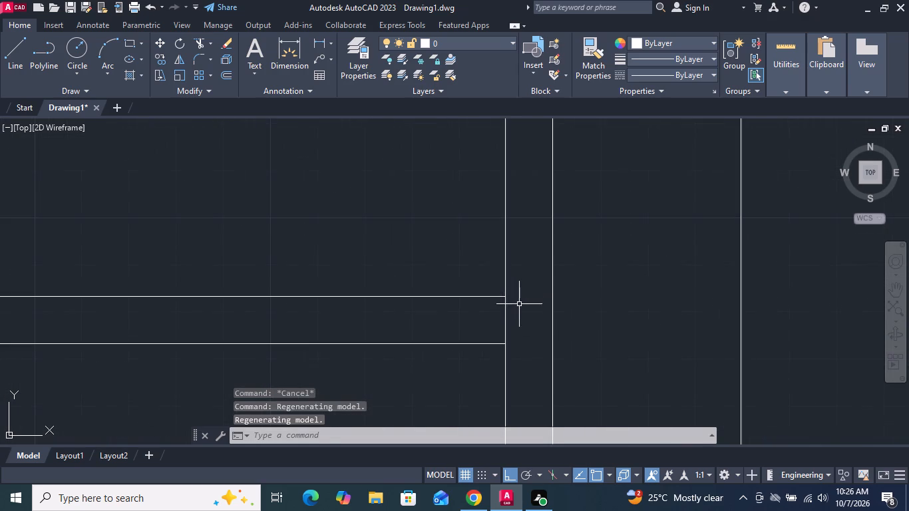
left_click(197, 42)
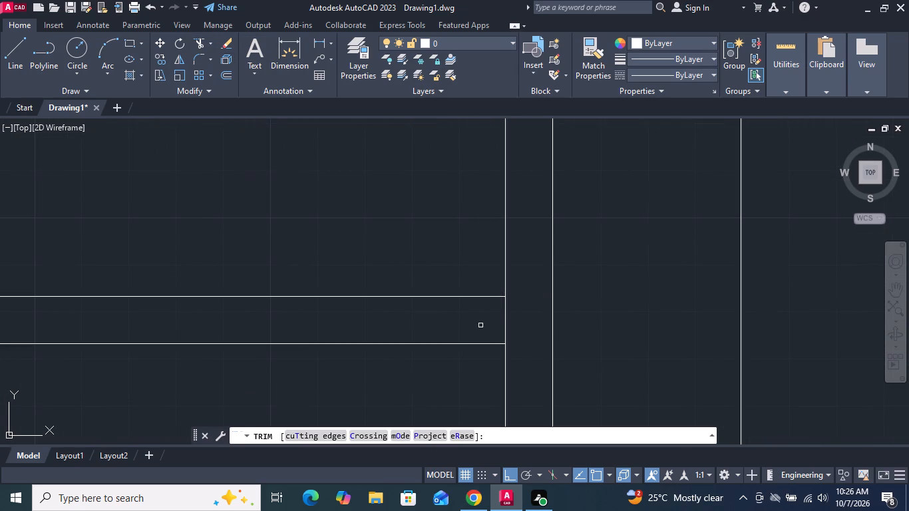
left_click(505, 319)
scroll(505, 319, "down", 5)
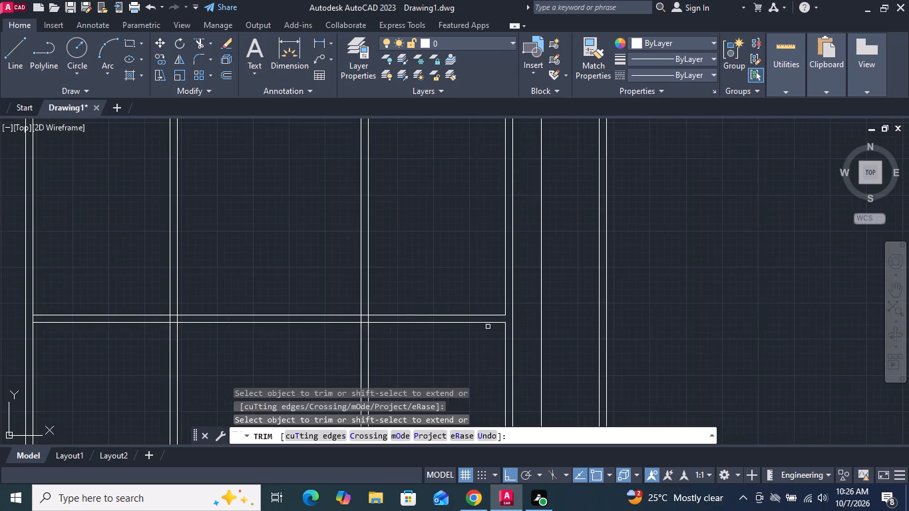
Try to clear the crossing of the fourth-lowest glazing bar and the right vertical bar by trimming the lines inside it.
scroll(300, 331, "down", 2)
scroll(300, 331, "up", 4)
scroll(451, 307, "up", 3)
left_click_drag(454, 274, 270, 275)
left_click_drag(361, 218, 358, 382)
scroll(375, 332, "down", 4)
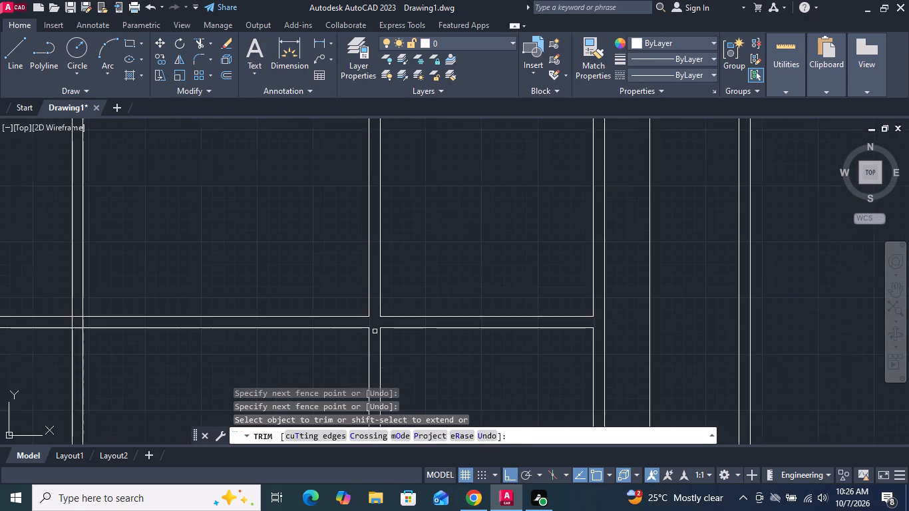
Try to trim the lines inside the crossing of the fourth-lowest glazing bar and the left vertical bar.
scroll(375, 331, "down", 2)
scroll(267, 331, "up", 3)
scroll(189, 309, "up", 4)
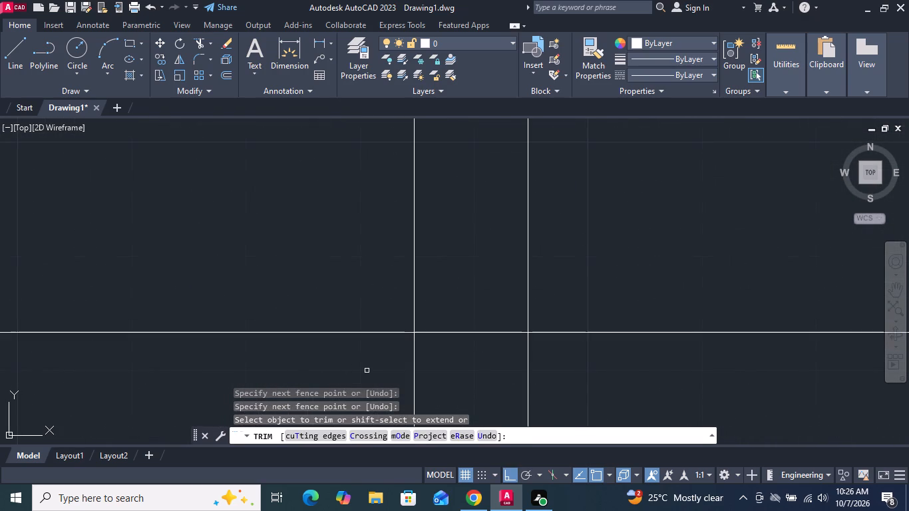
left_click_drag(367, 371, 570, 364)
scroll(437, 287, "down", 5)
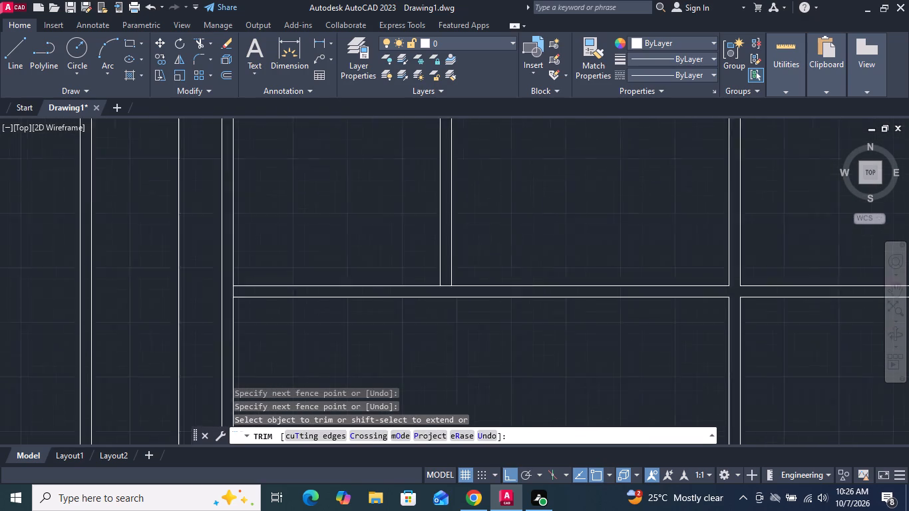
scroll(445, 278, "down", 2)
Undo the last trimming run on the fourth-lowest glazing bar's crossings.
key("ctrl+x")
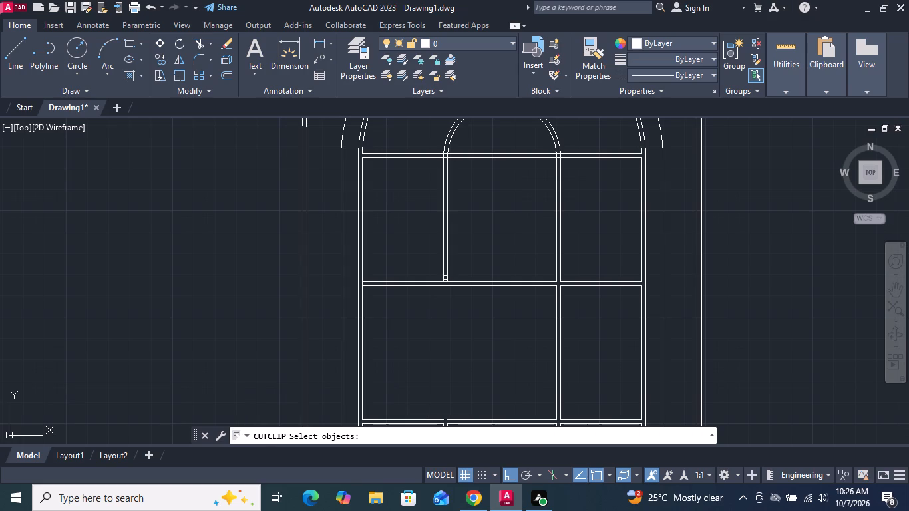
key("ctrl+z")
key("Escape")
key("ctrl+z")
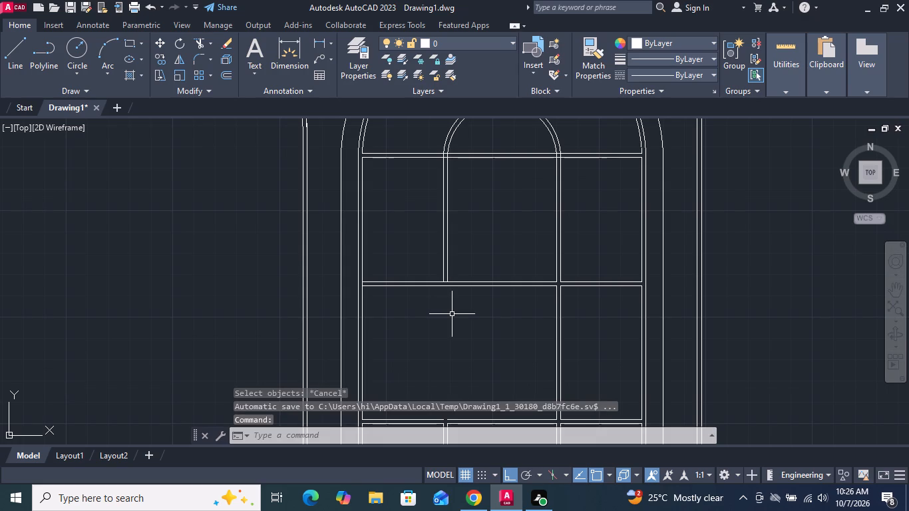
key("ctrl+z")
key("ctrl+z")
Cut out the inner sash outline's right side again between the fourth-lowest glazing bar's double lines.
scroll(452, 314, "down", 6)
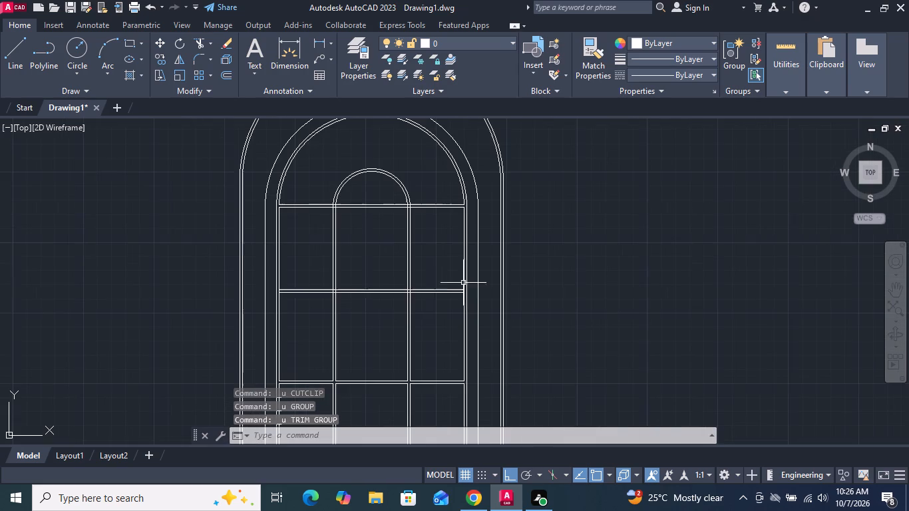
left_click(194, 39)
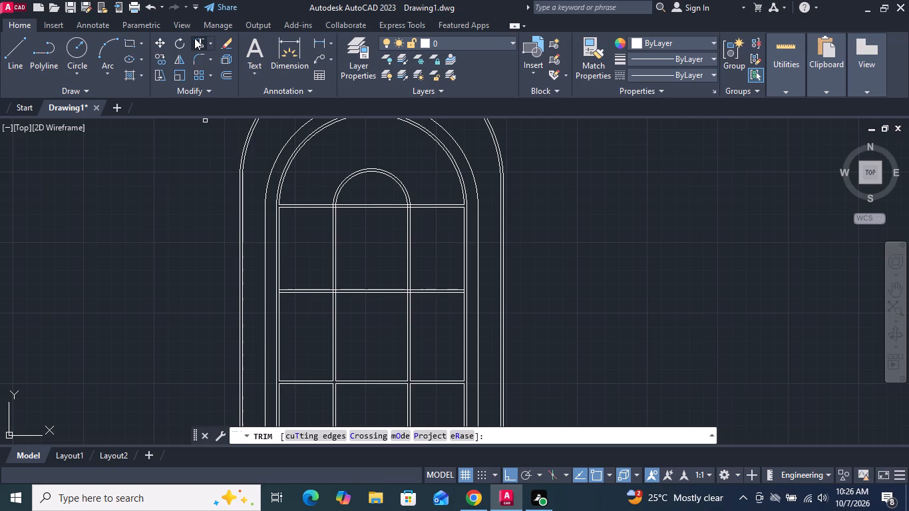
scroll(452, 303, "up", 3)
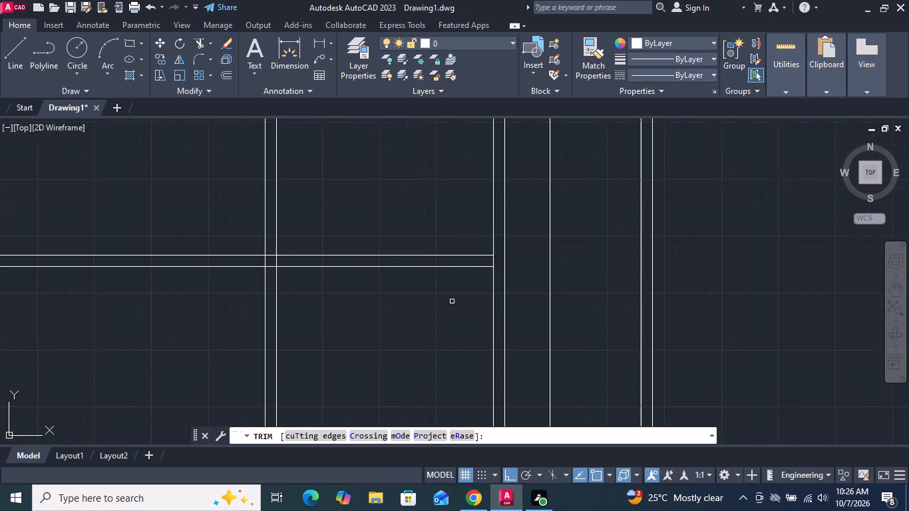
scroll(494, 269, "up", 3)
left_click(484, 249)
scroll(484, 249, "down", 3)
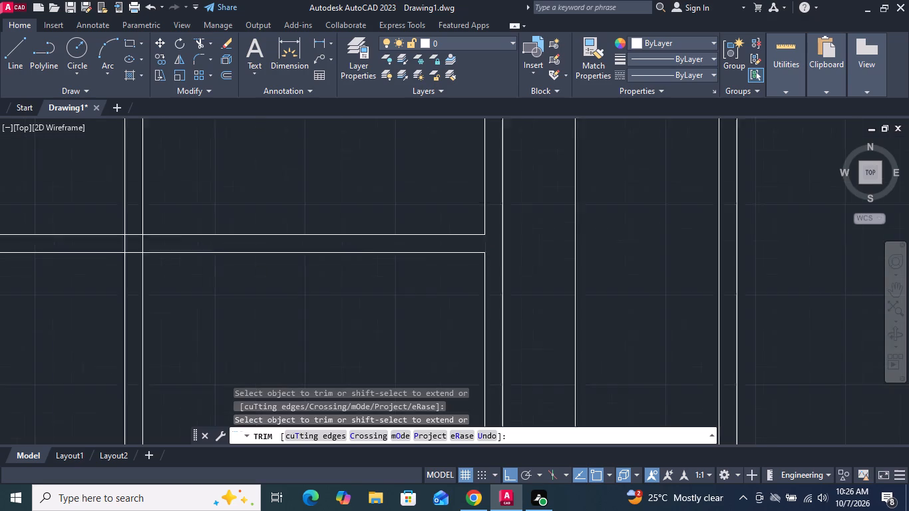
Trim all line segments inside the crossing of the fourth-lowest glazing bar and the right vertical bar.
scroll(270, 259, "up", 2)
left_click(258, 240)
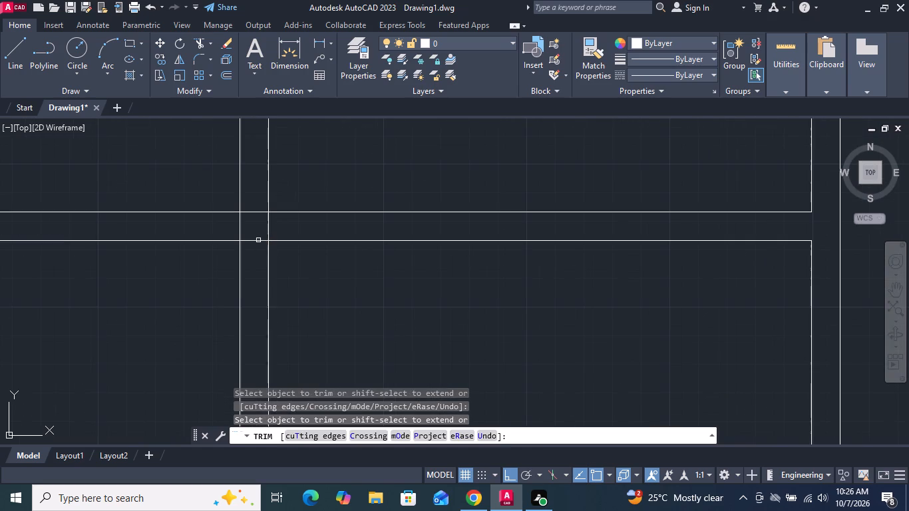
left_click(266, 228)
left_click(256, 206)
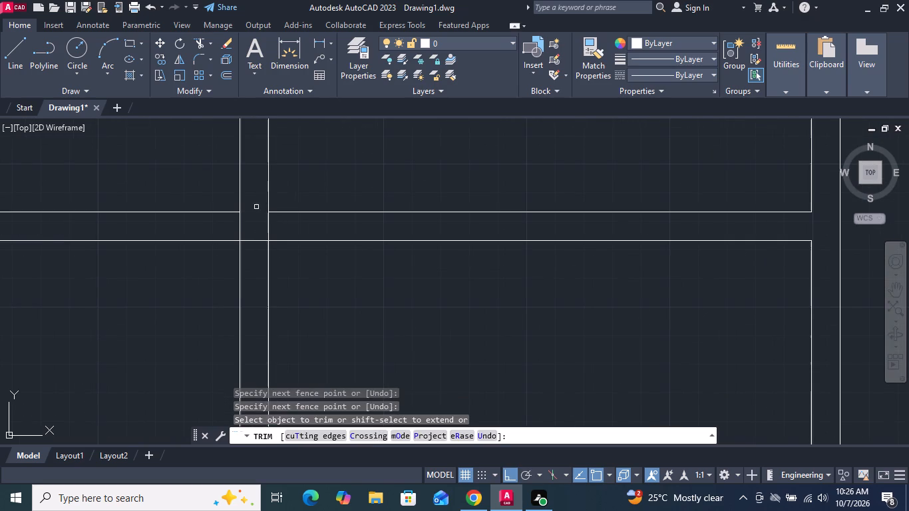
left_click_drag(222, 222, 278, 227)
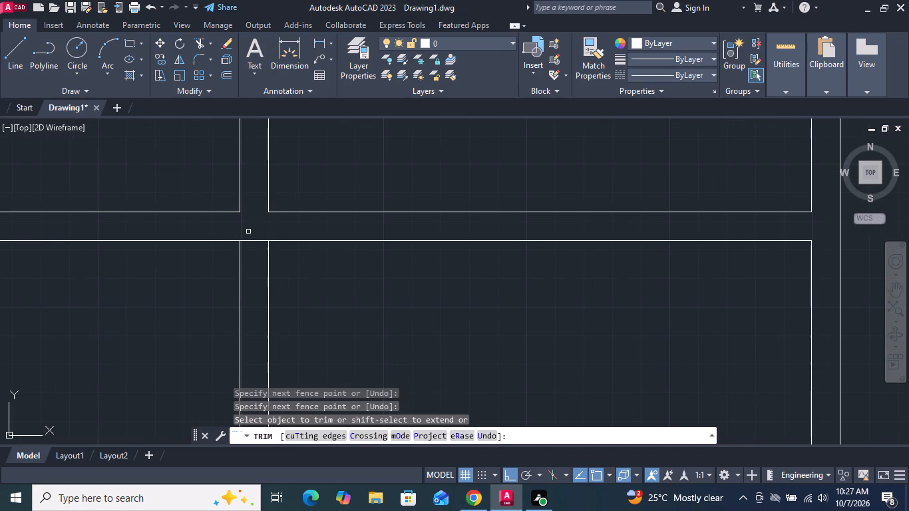
left_click_drag(249, 232, 257, 258)
Trim all line segments inside the crossing of the fourth-lowest glazing bar and the left vertical bar.
scroll(257, 259, "down", 4)
scroll(318, 291, "down", 1)
scroll(189, 281, "up", 4)
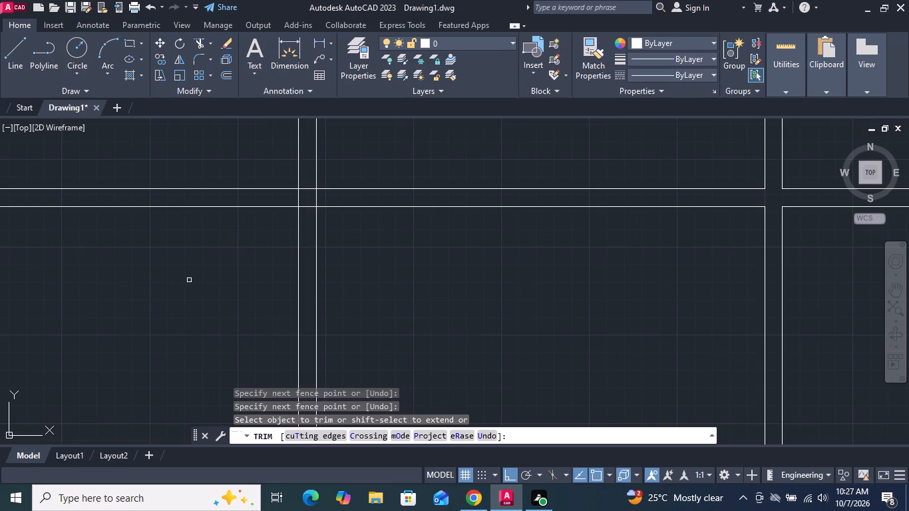
left_click_drag(307, 178, 307, 217)
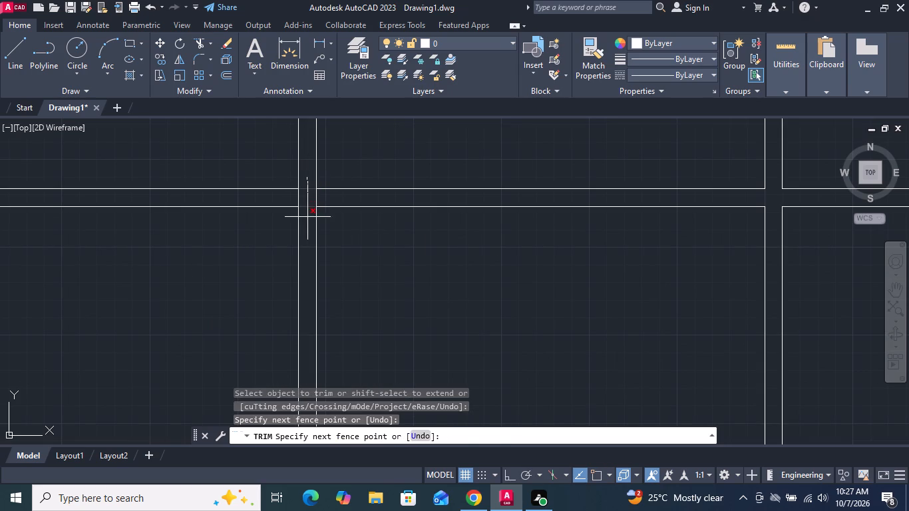
left_click_drag(307, 217, 307, 220)
left_click_drag(295, 198, 327, 199)
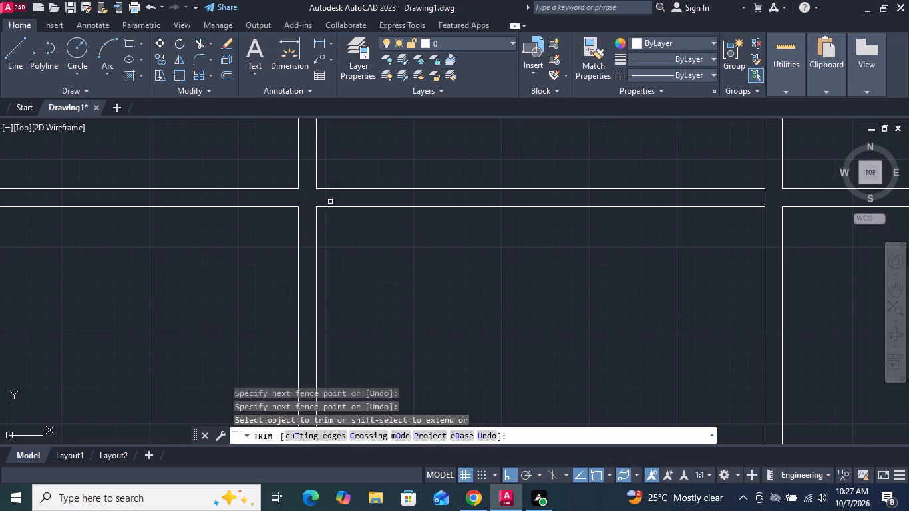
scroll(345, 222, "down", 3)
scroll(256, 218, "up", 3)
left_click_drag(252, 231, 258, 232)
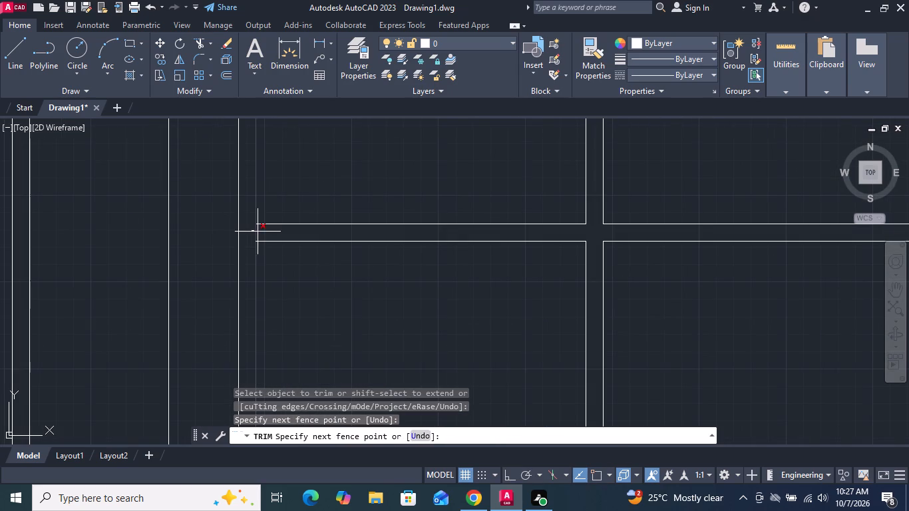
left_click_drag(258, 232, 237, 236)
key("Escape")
Extend the fourth-lowest glazing bar's upper line to meet the left side of the inner sash outline.
scroll(269, 244, "up", 4)
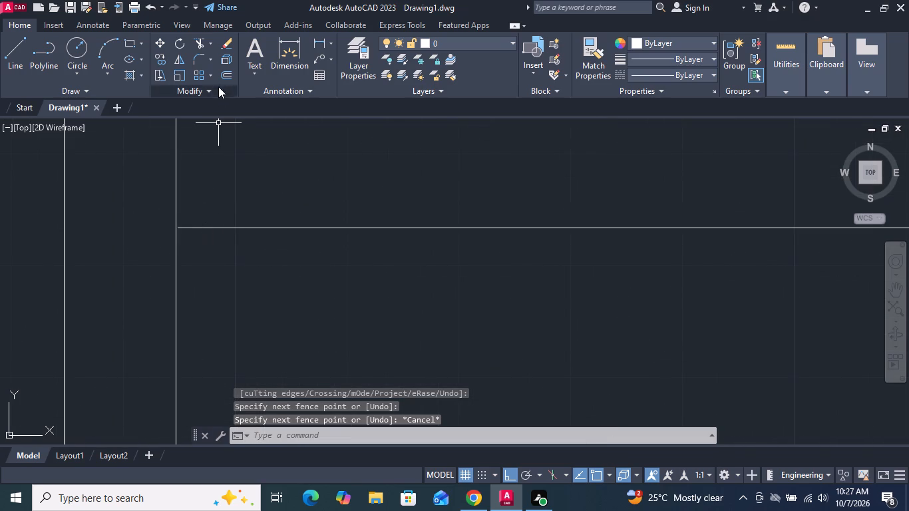
left_click(209, 46)
left_click(216, 93)
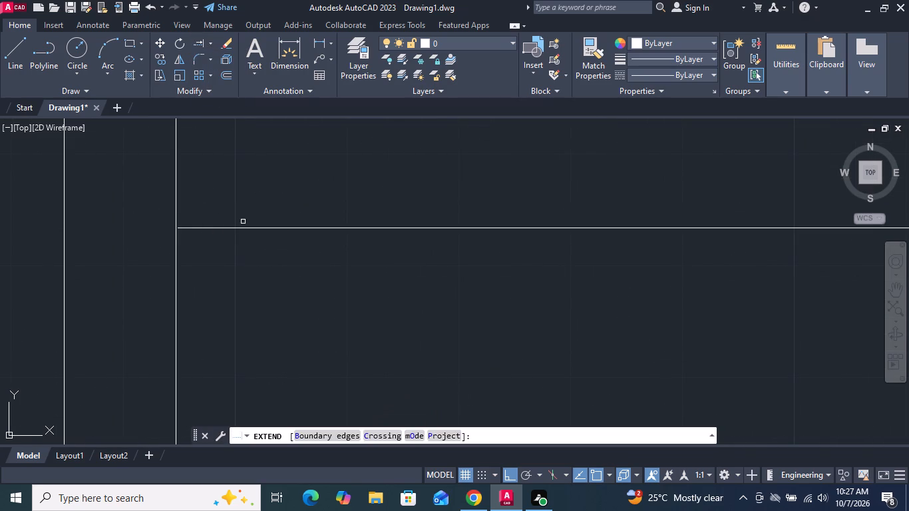
left_click(214, 228)
scroll(234, 283, "down", 2)
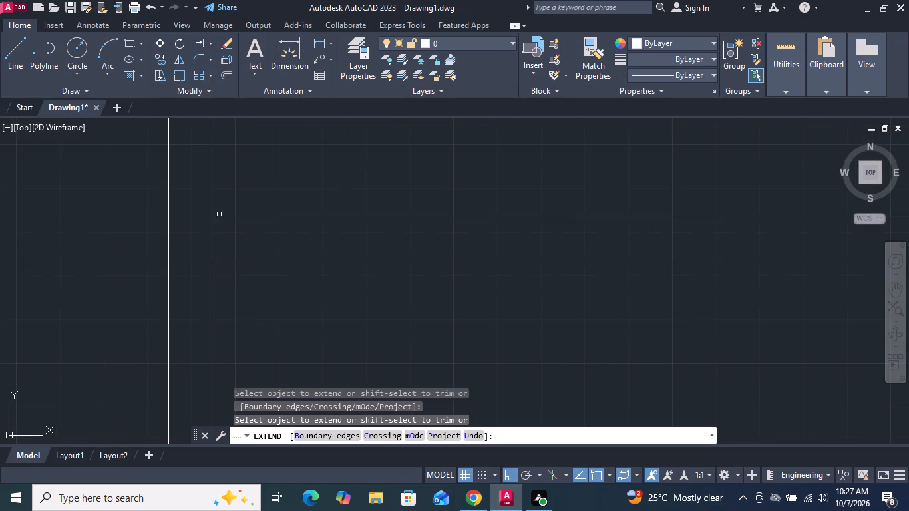
left_click(220, 218)
key("Return")
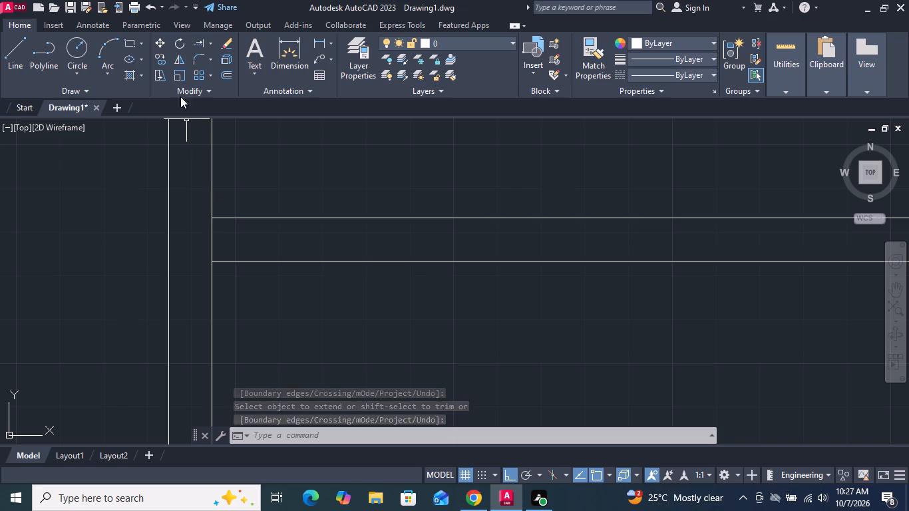
Cut out the left side of the inner sash outline between the fourth-lowest glazing bar's double lines.
left_click(211, 41)
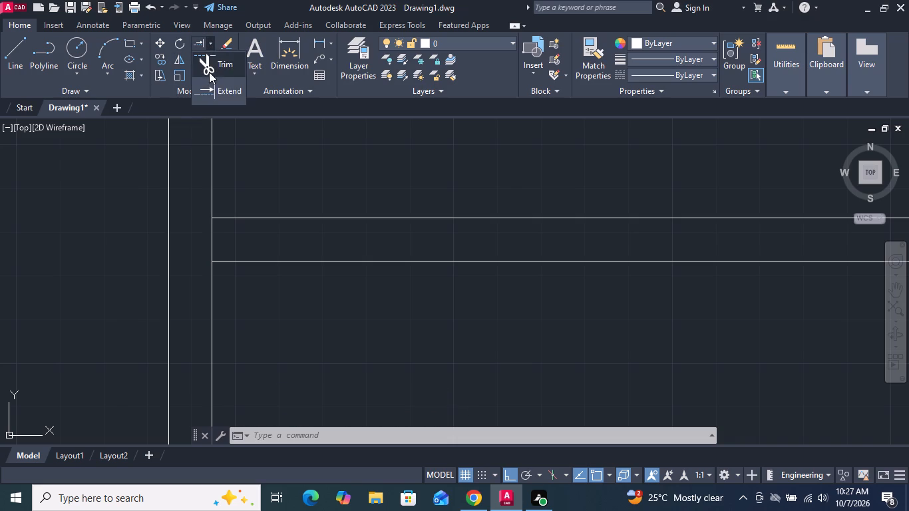
left_click(214, 69)
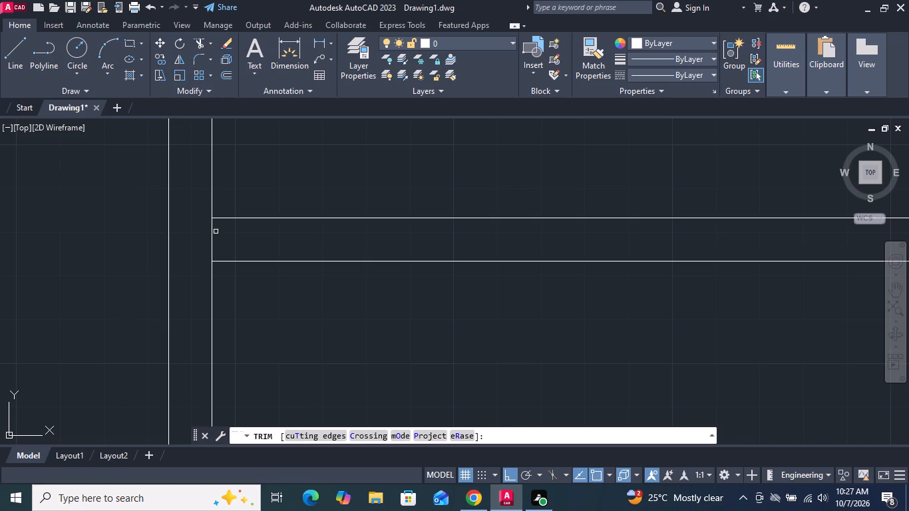
left_click(212, 238)
Trim all segments inside the crossing of the topmost horizontal bar and the left vertical bar, where the small inner arch springs.
scroll(209, 252, "down", 5)
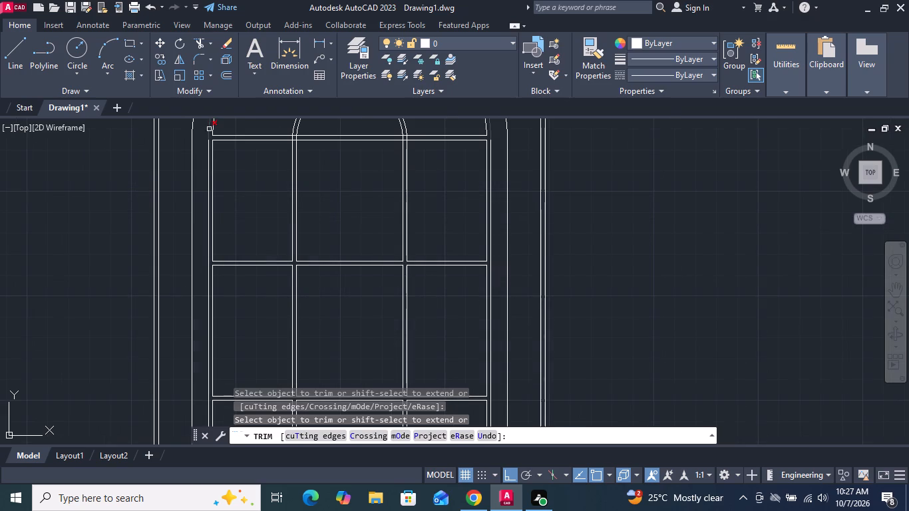
middle_click_drag(242, 205, 228, 275)
scroll(285, 209, "up", 2)
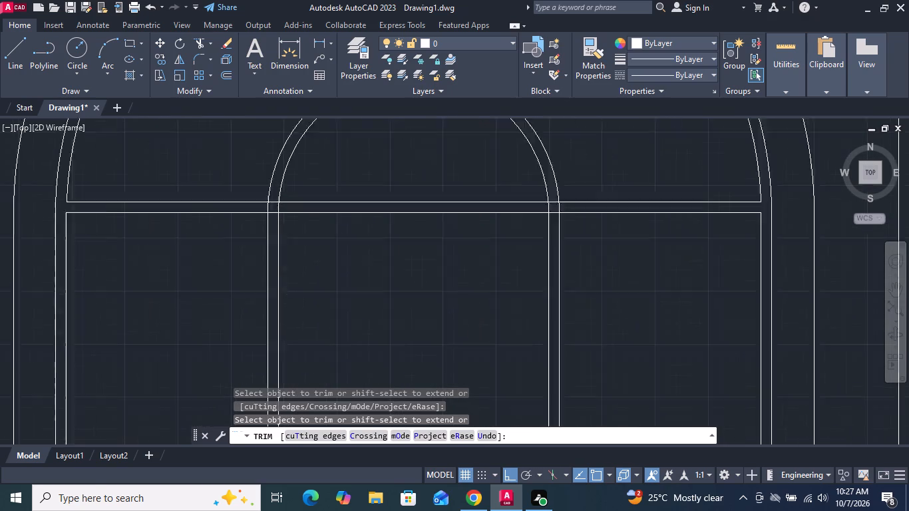
scroll(279, 212, "up", 1)
left_click(276, 205)
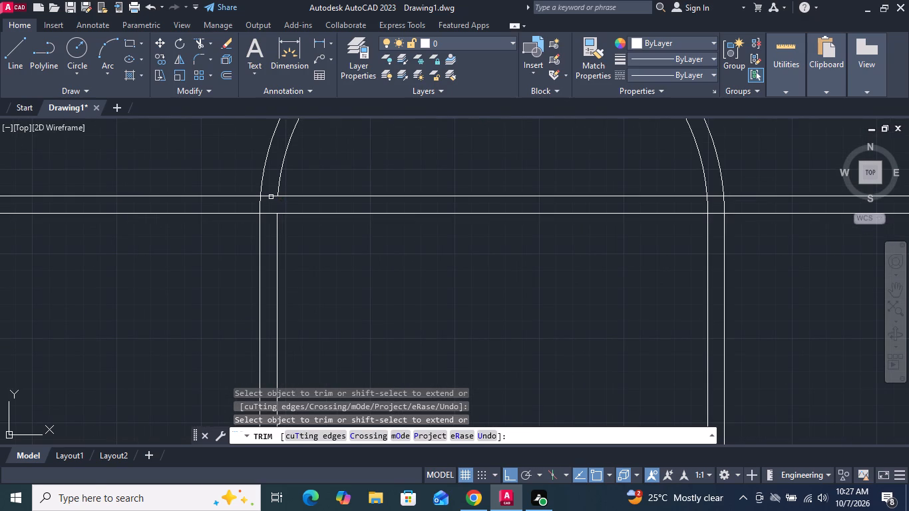
left_click_drag(271, 196, 266, 202)
left_click(260, 204)
left_click(264, 214)
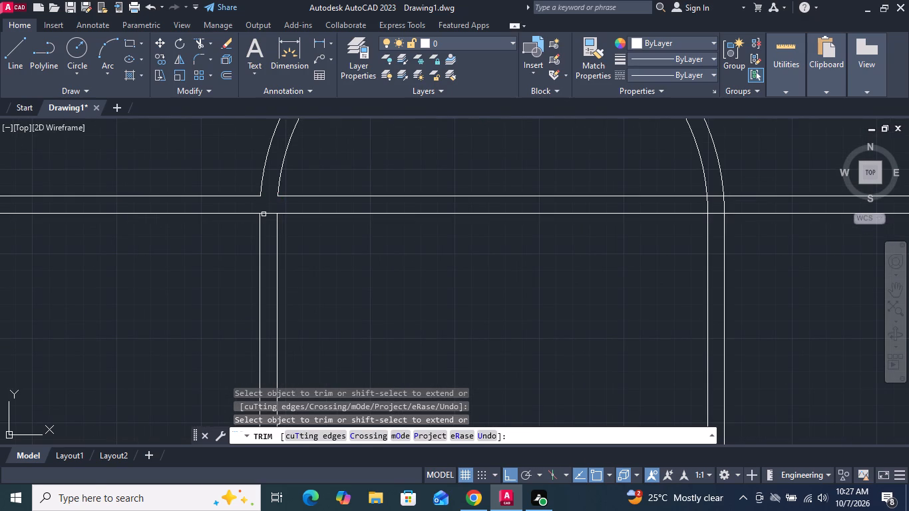
left_click(268, 214)
Trim all segments inside the crossing of the topmost horizontal bar and the right vertical bar at the small arch's springing, and finish trimming.
left_click_drag(711, 204, 703, 208)
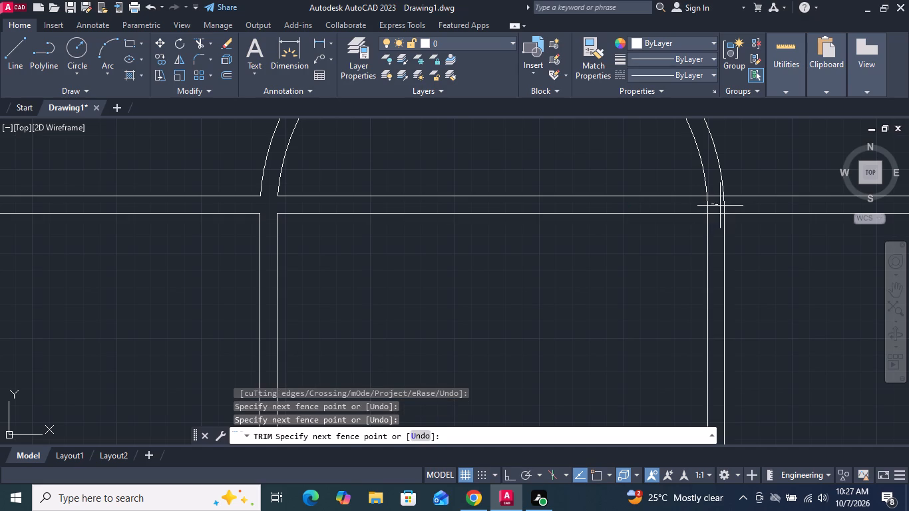
left_click(729, 205)
left_click_drag(723, 203, 703, 206)
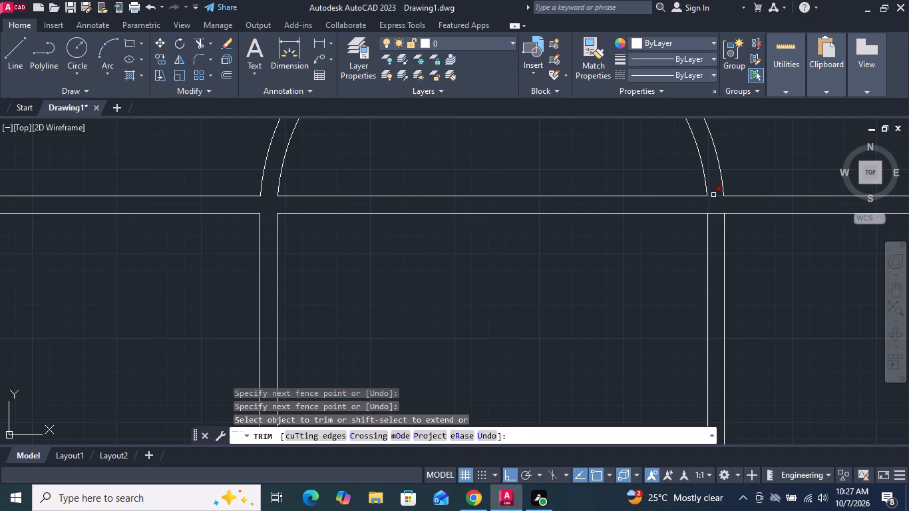
left_click_drag(713, 194, 713, 216)
scroll(688, 225, "down", 4)
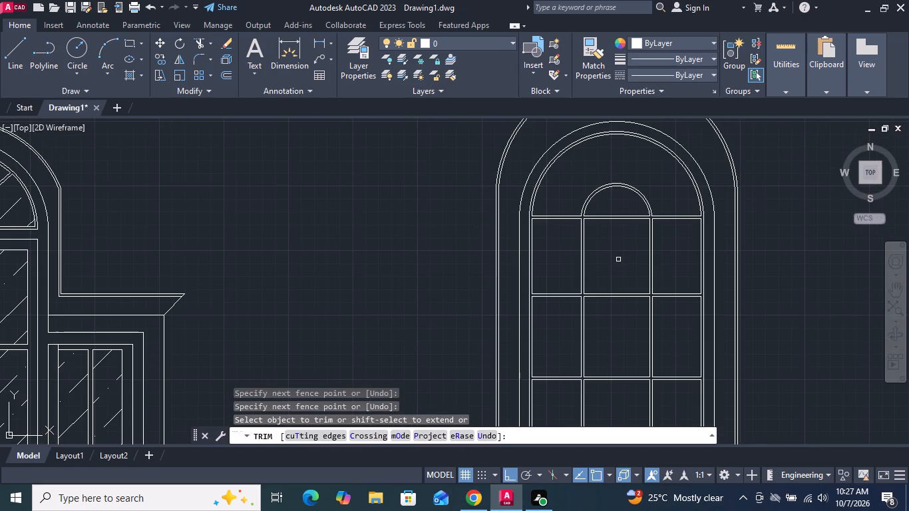
middle_click_drag(618, 259, 554, 151)
scroll(550, 186, "down", 2)
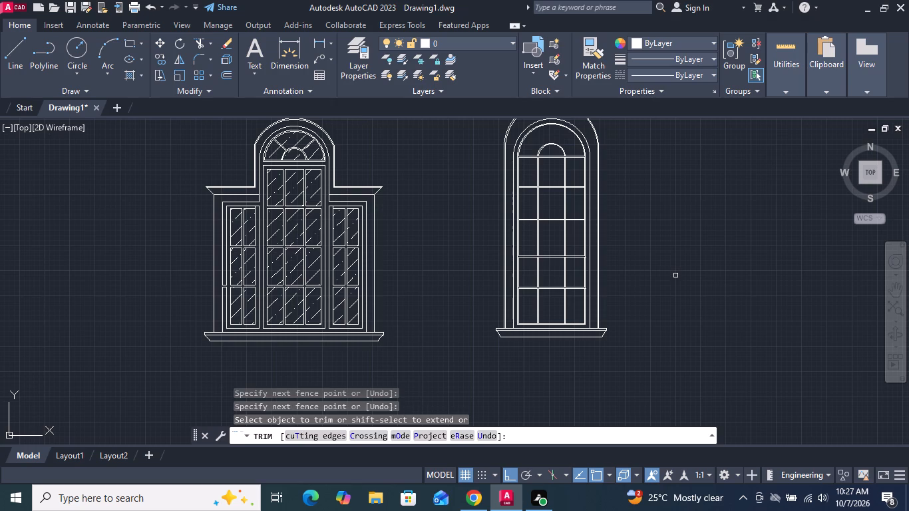
key("Escape")
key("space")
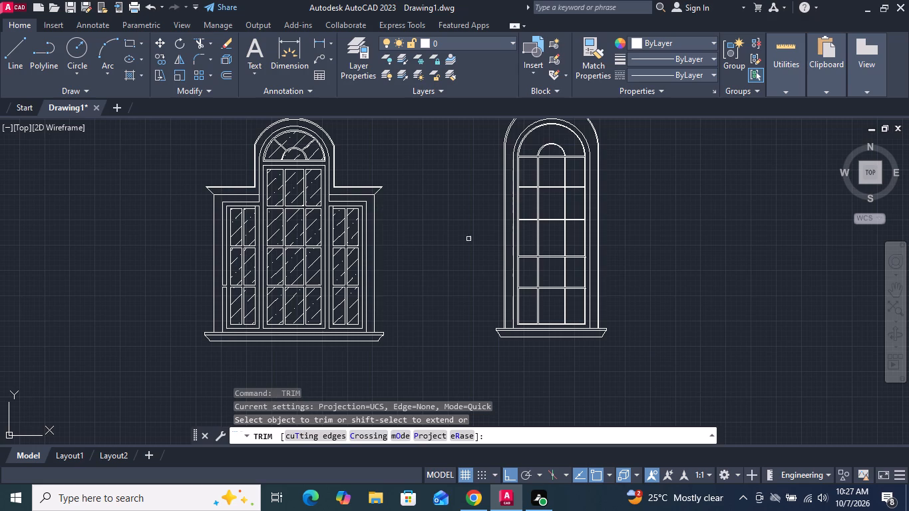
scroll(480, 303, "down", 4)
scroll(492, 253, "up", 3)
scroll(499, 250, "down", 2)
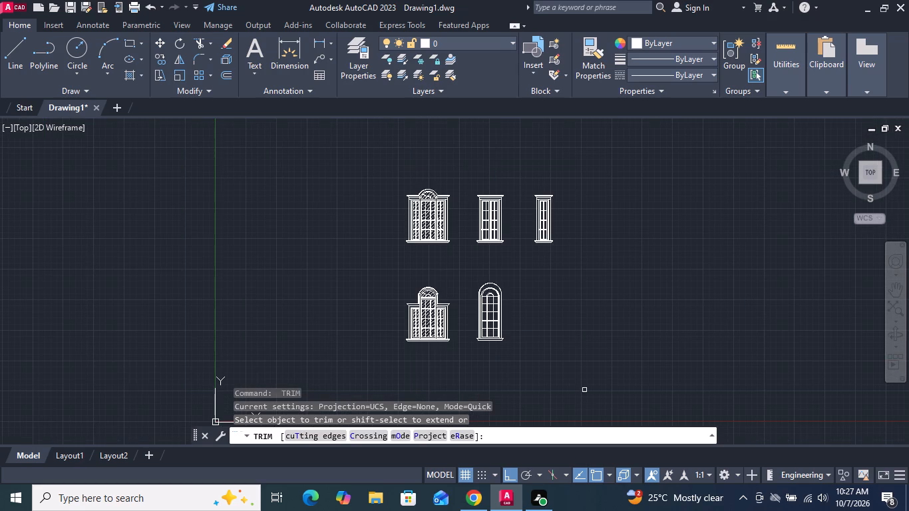
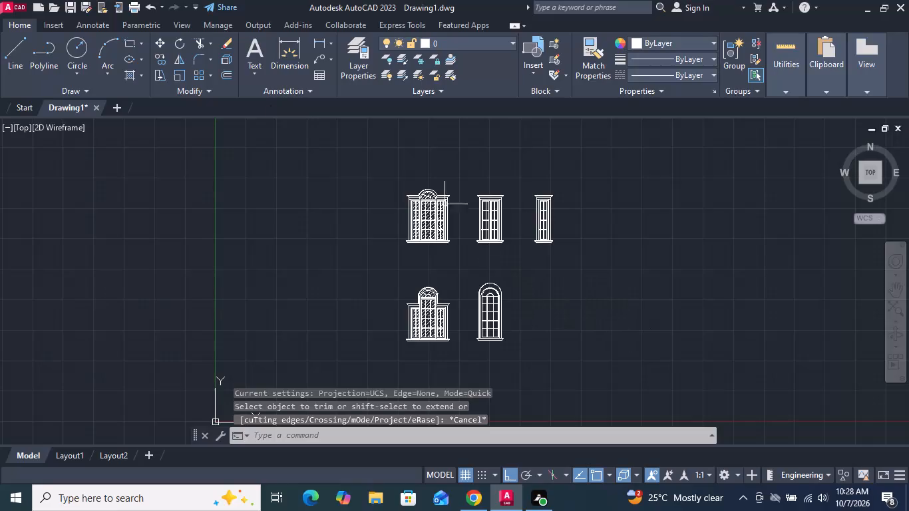
Hatch the nine panes in the three lowest rows of the arched-top window with the ANSI36 pattern at scale 38.
left_click(126, 76)
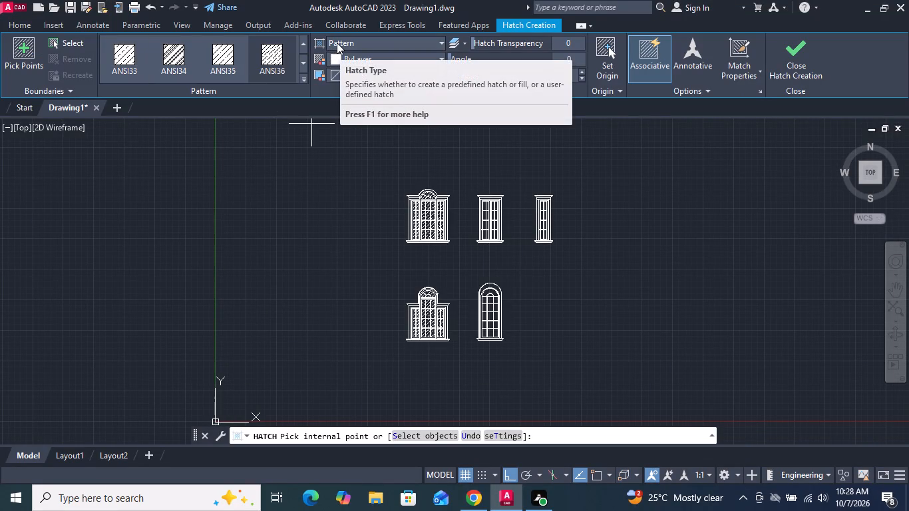
left_click(275, 57)
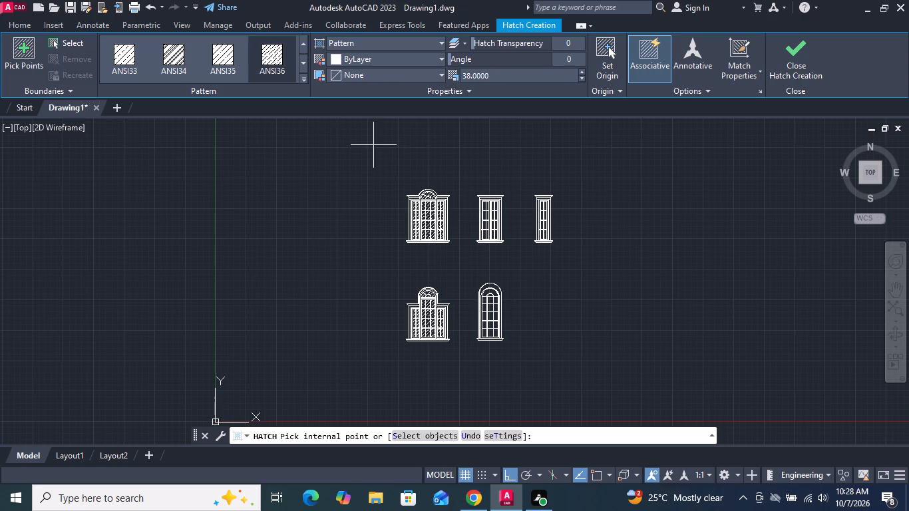
scroll(481, 333, "up", 3)
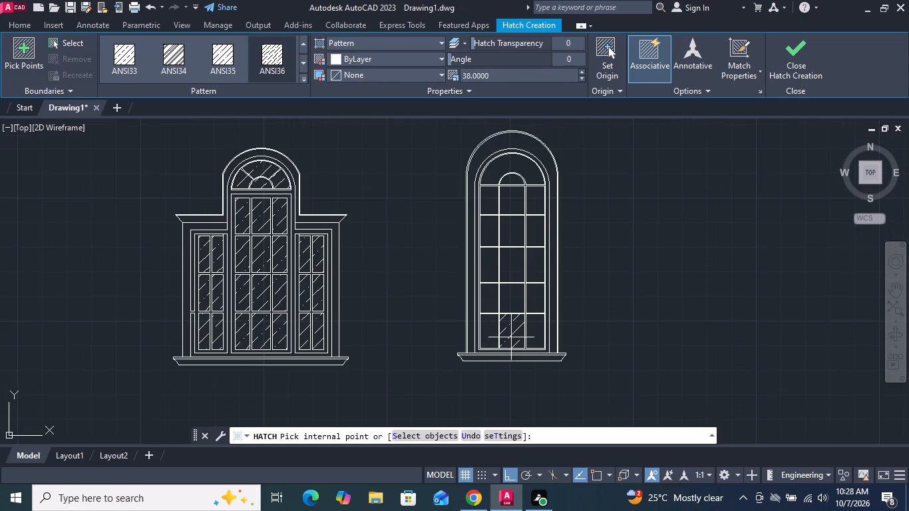
left_click(511, 337)
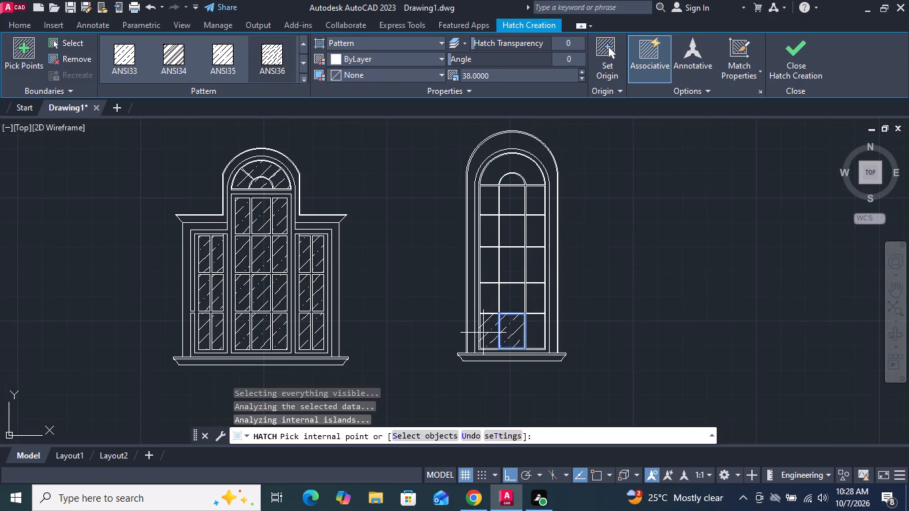
left_click(486, 332)
left_click(487, 303)
left_click(506, 302)
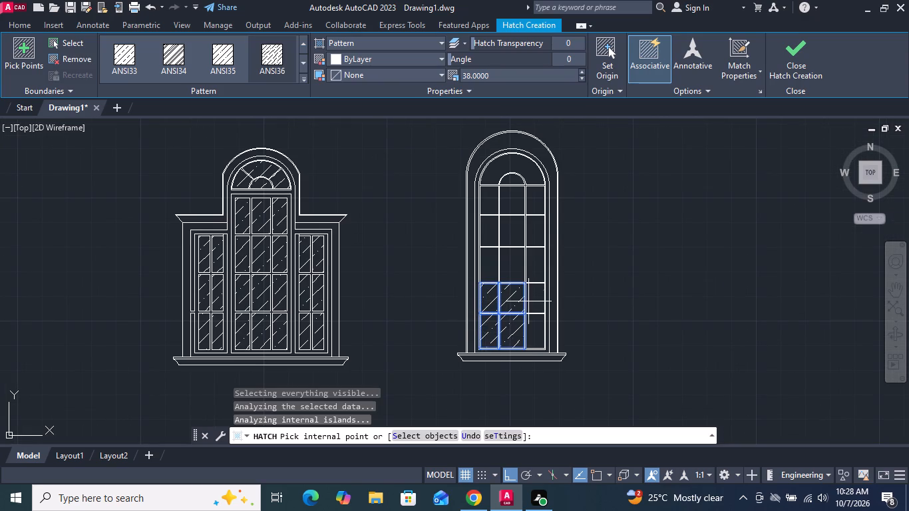
left_click(533, 301)
left_click(534, 326)
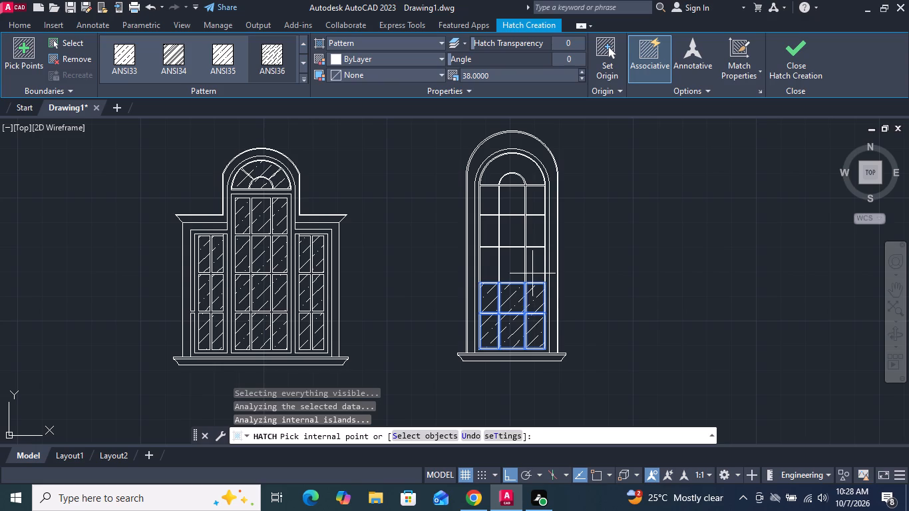
left_click(532, 271)
left_click(518, 268)
left_click(494, 263)
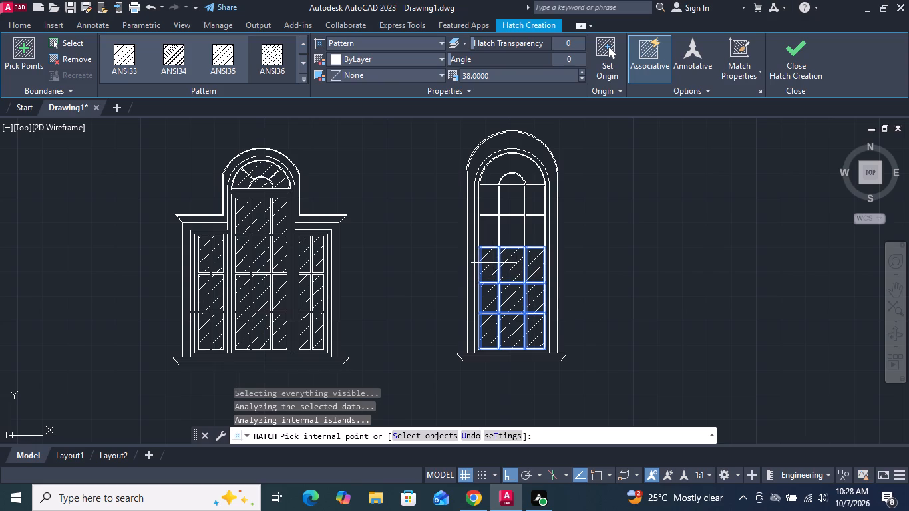
Add the hatch to the arched-top window's upper two rows of panes, the glass around the small arch and the area inside it.
left_click(486, 238)
left_click(510, 238)
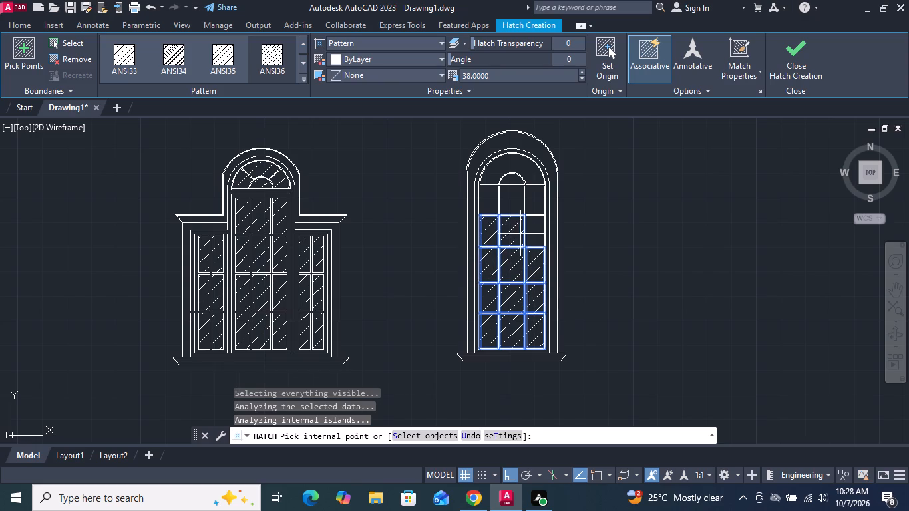
left_click(532, 231)
left_click(535, 201)
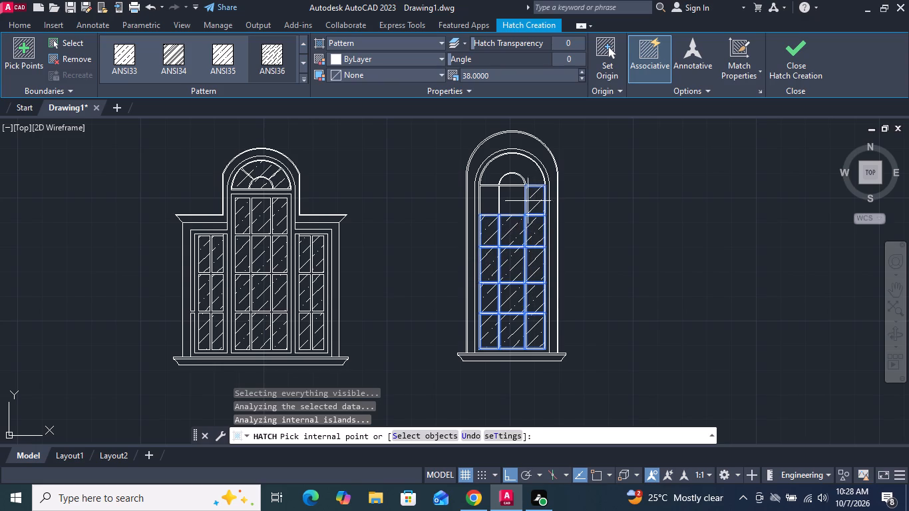
left_click(518, 200)
left_click(494, 194)
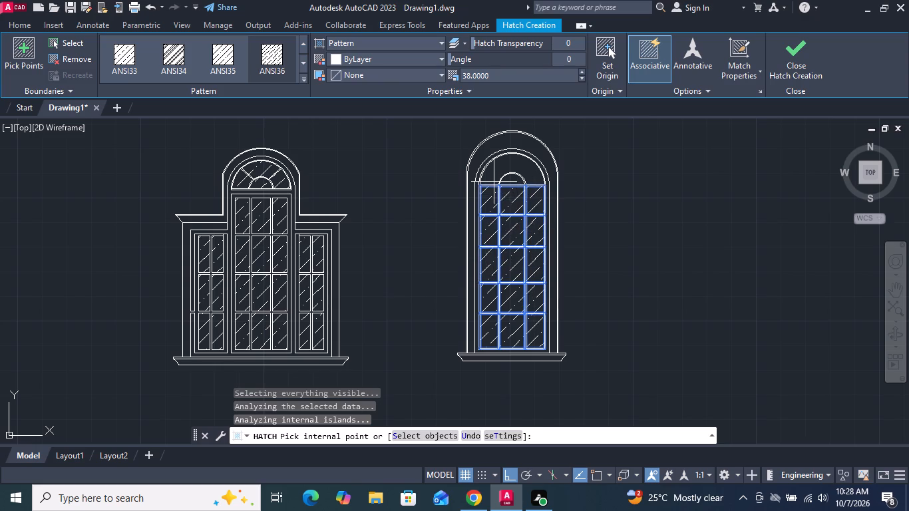
left_click(494, 176)
left_click(509, 183)
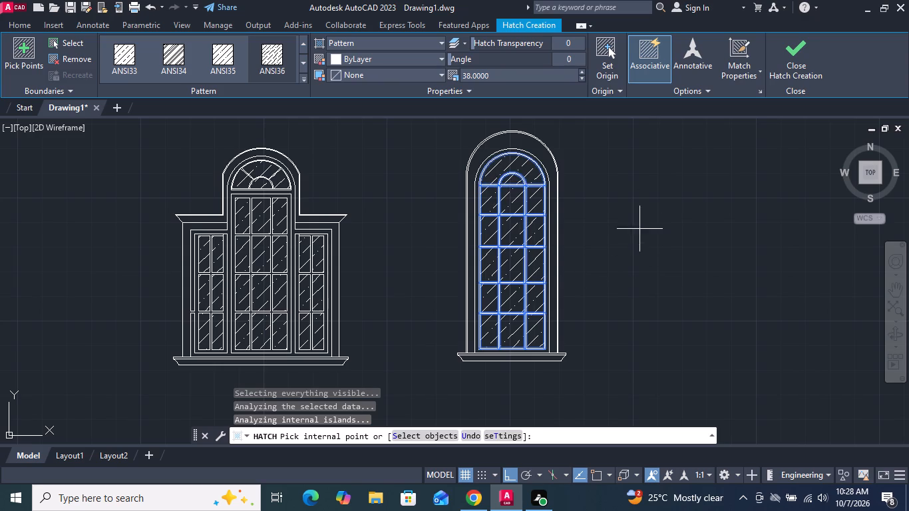
Add the hatch to the eight panes in the lower two rows of the flat-topped double-casement window.
middle_click_drag(634, 204, 592, 440)
middle_click_drag(526, 243, 526, 389)
left_click(496, 315)
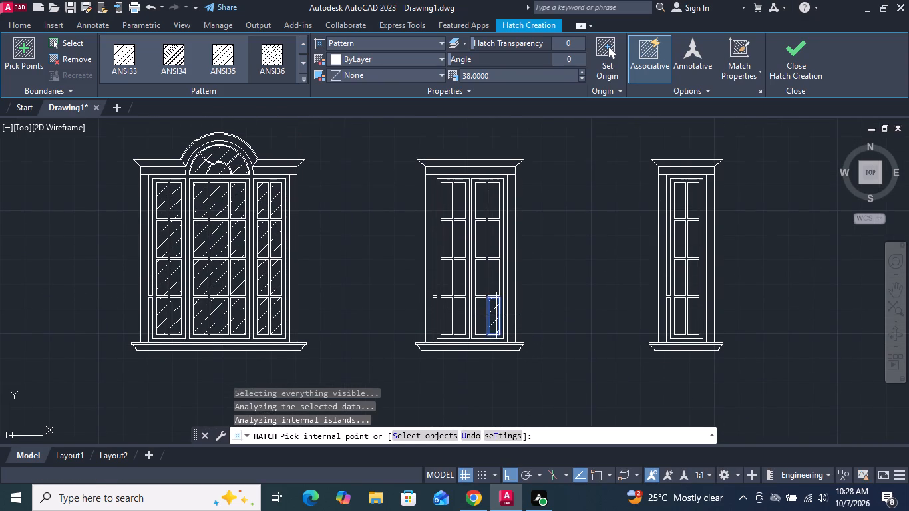
left_click(482, 314)
left_click(459, 315)
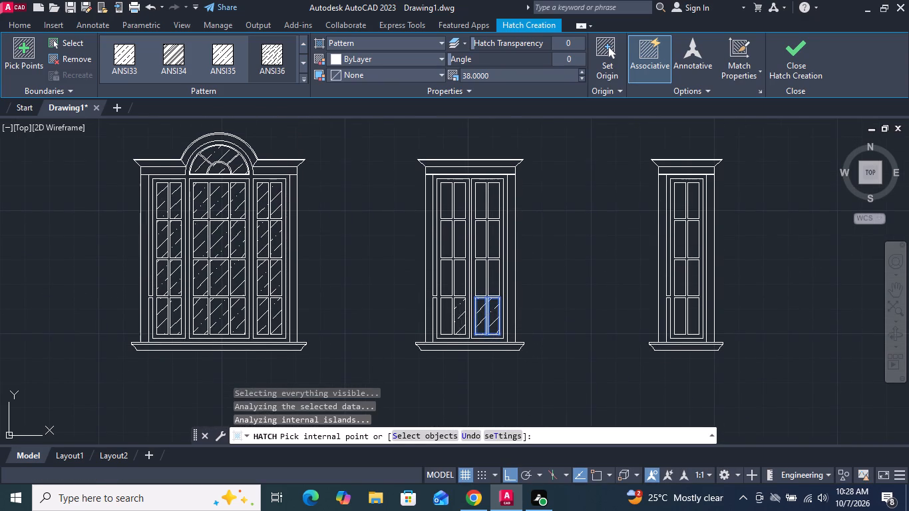
left_click(448, 315)
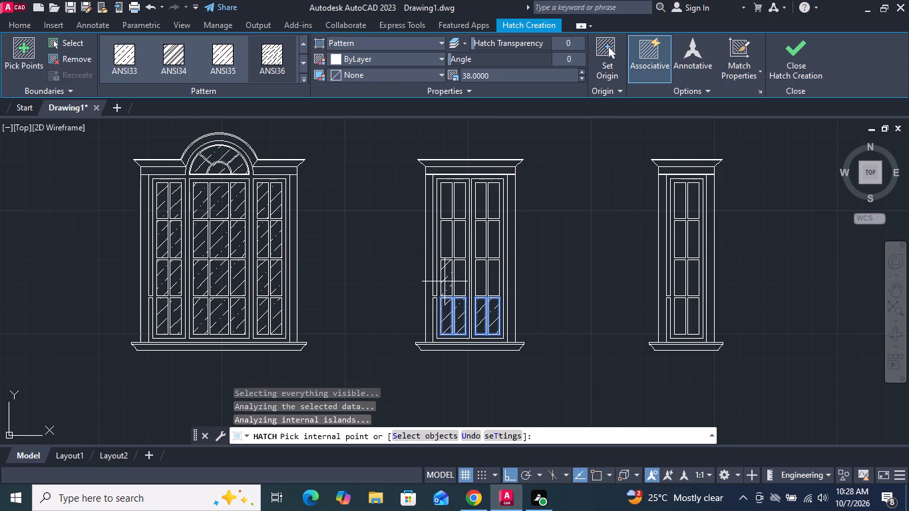
left_click(445, 281)
left_click(458, 277)
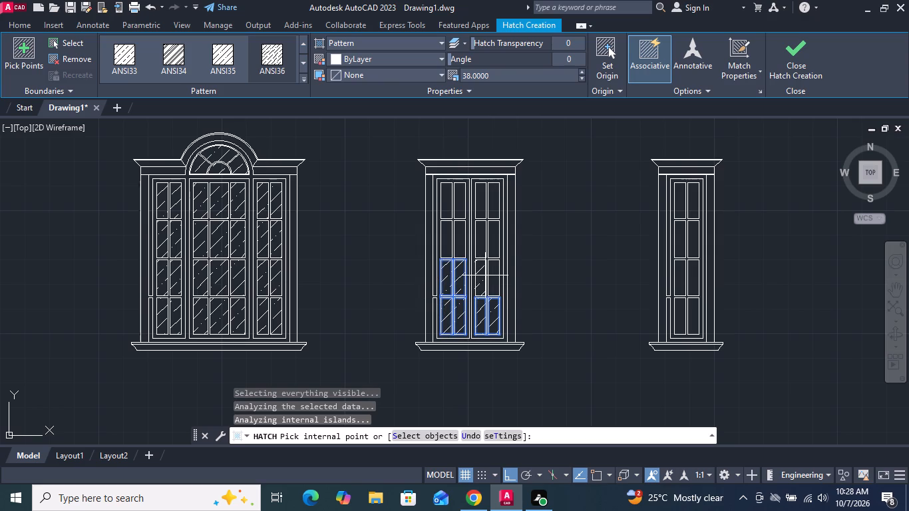
left_click(485, 274)
left_click(493, 274)
Add the hatch to the eight panes in the upper two rows of the flat-topped double-casement window.
left_click(495, 237)
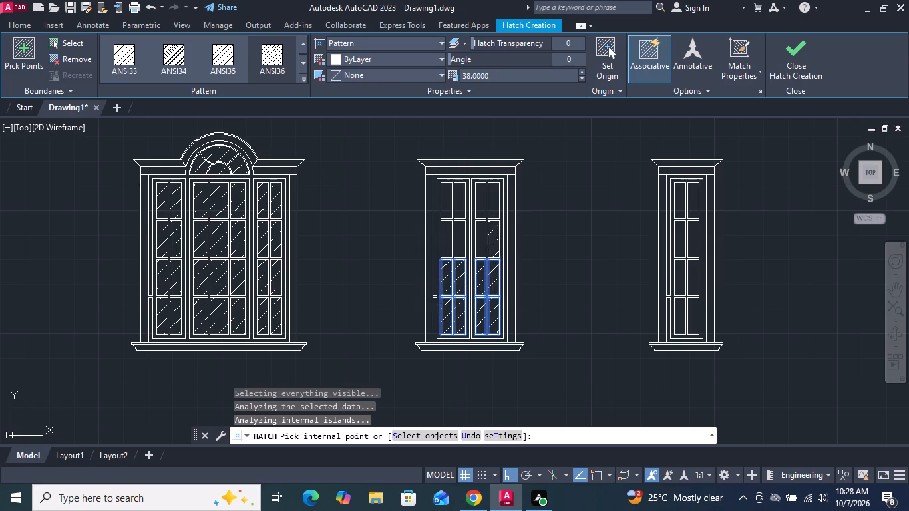
left_click(481, 241)
left_click(462, 241)
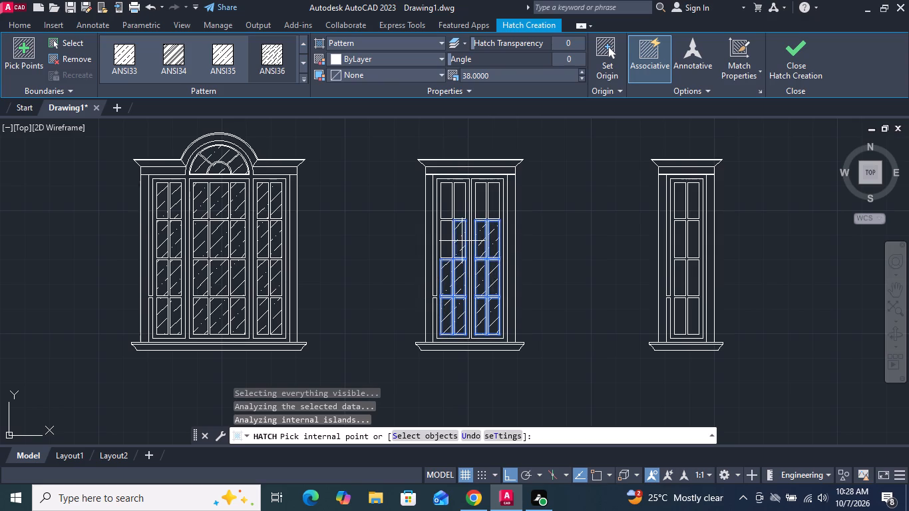
left_click(448, 242)
left_click(447, 210)
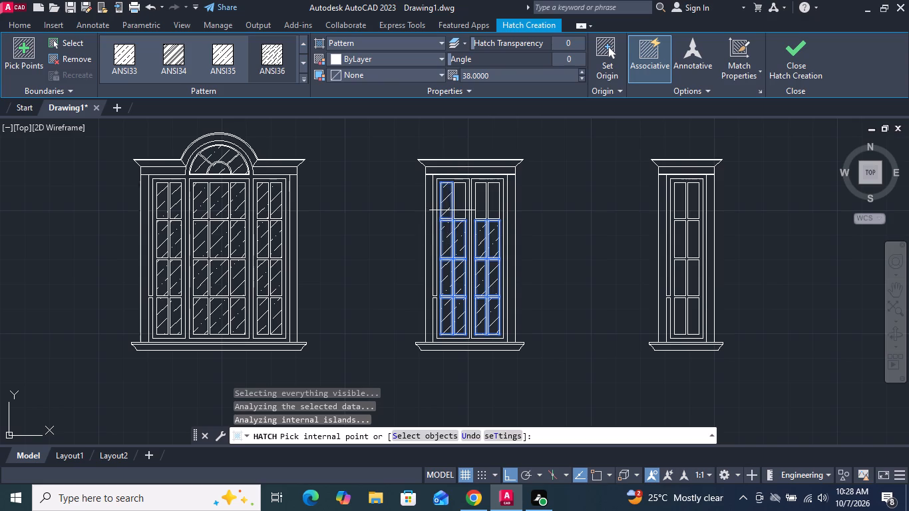
left_click(459, 208)
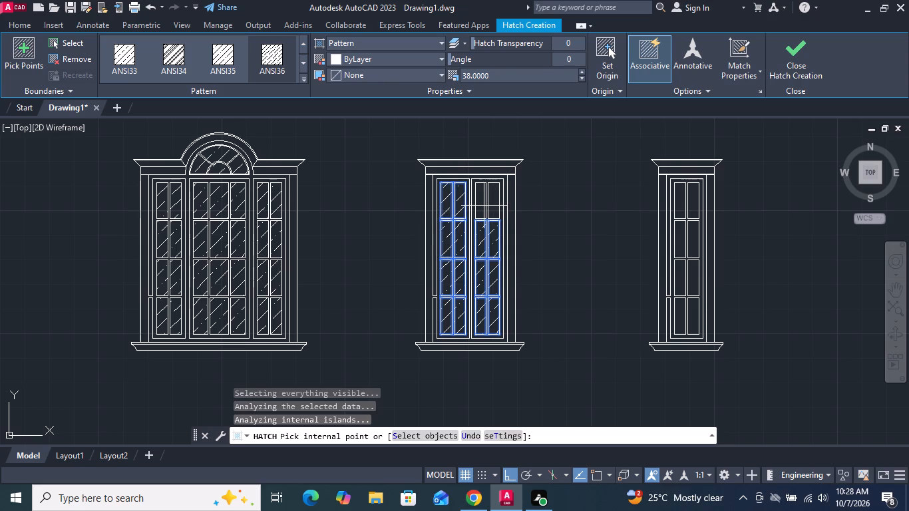
left_click(482, 206)
left_click(492, 202)
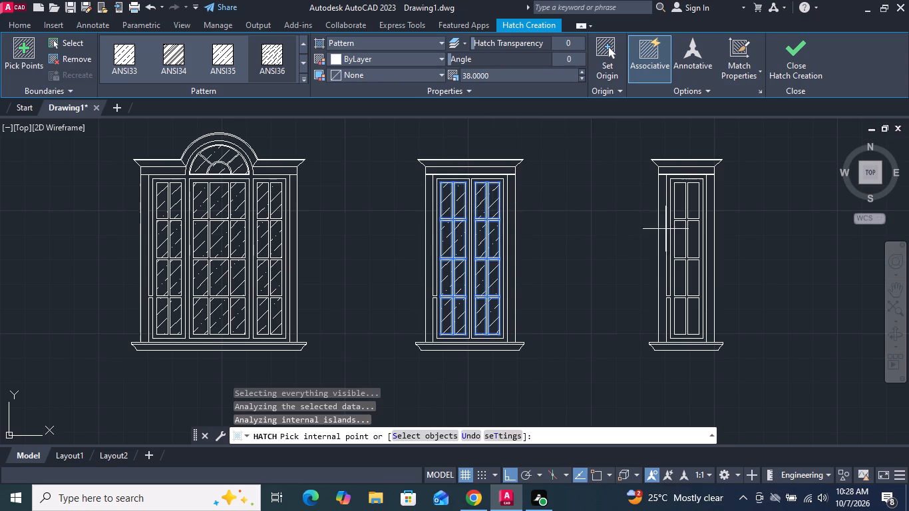
Add the hatch to all eight panes of the narrow single-casement window and finish hatching.
left_click(677, 202)
left_click(691, 202)
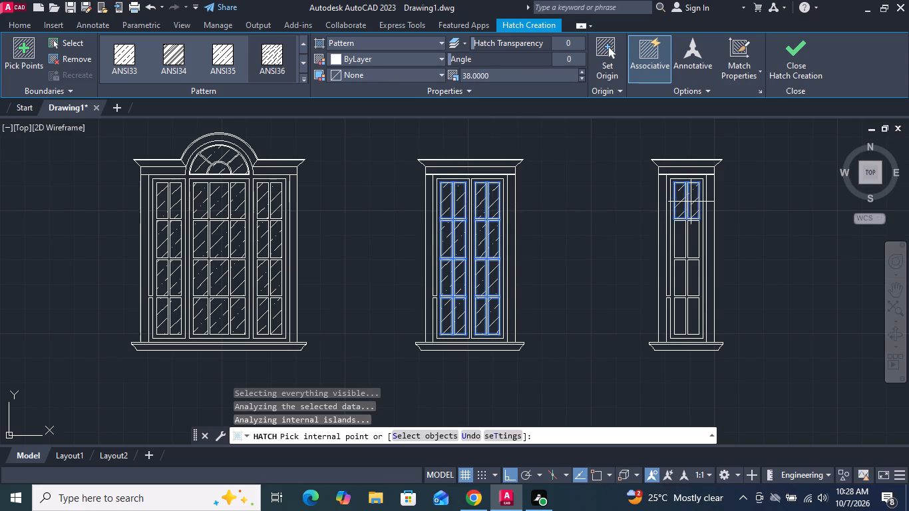
left_click(693, 228)
left_click(681, 235)
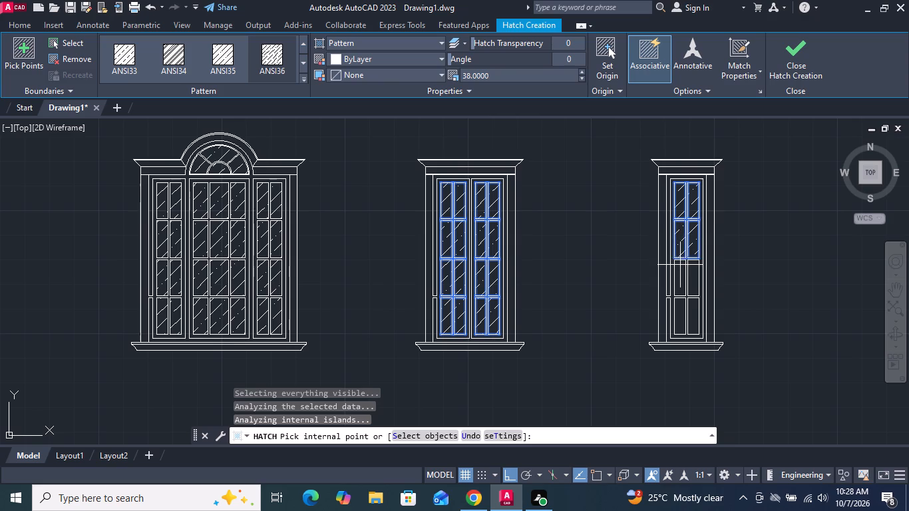
left_click(680, 267)
left_click(692, 275)
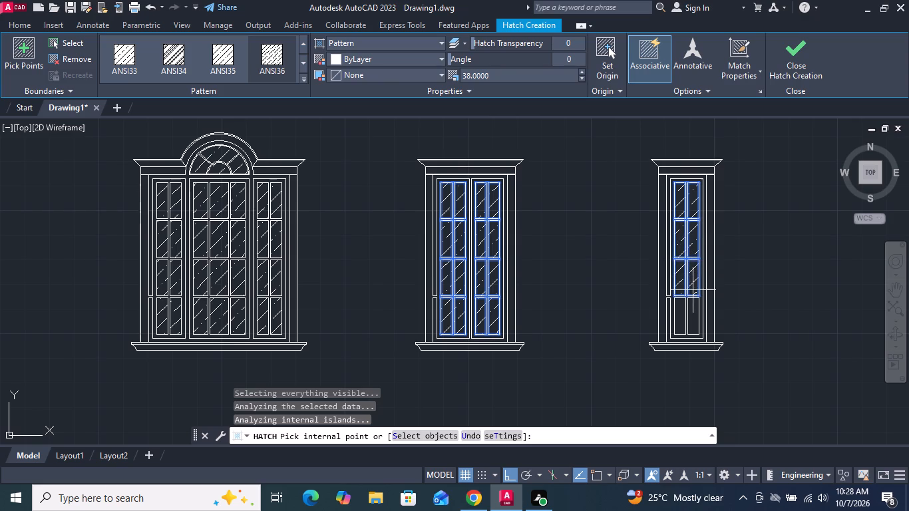
left_click(692, 305)
left_click(679, 311)
left_click(802, 61)
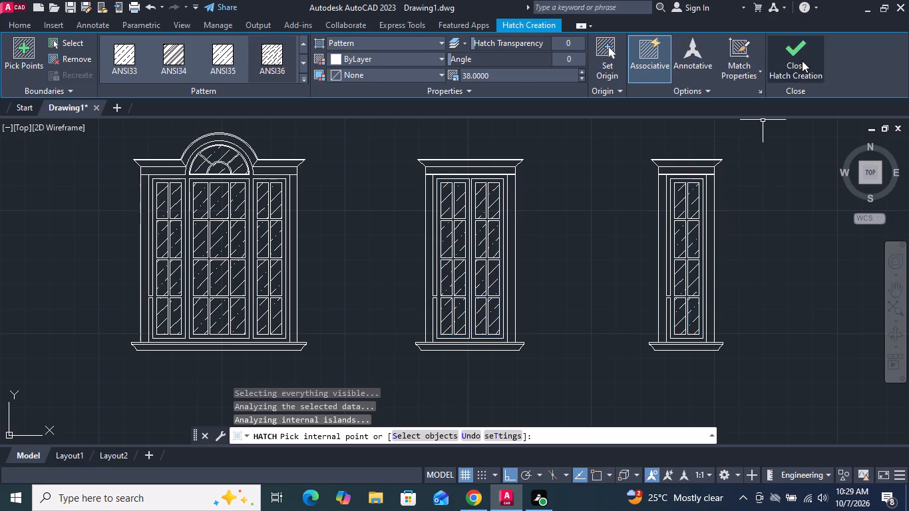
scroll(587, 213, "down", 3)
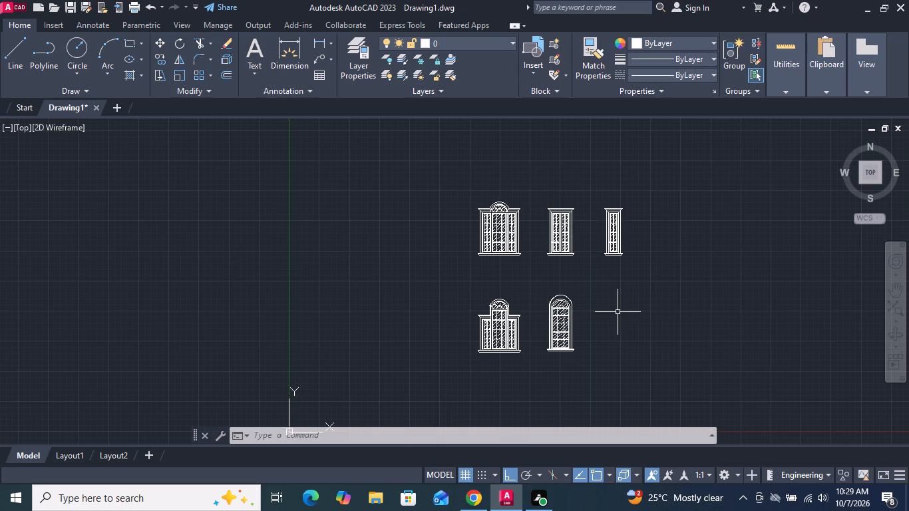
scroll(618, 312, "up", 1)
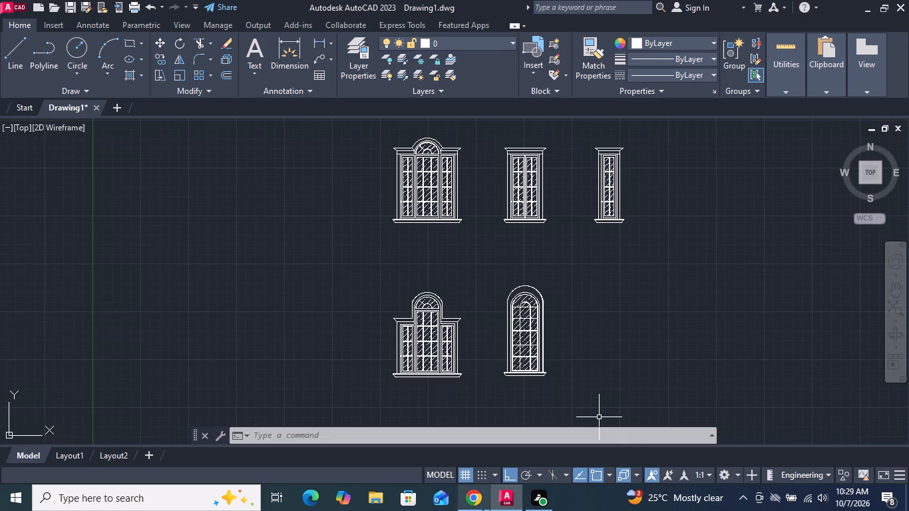
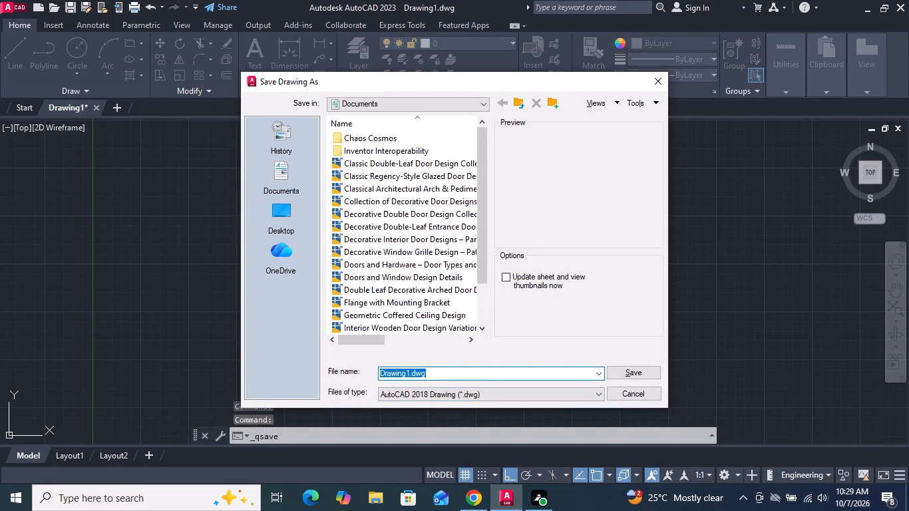
Save the drawing in the Documents folder under the name Classical Arched Window Designs.dwg.
left_click(408, 371)
key("BackSpace")
key("BackSpace")
key("BackSpace")
key("BackSpace")
key("BackSpace")
key("BackSpace")
key("BackSpace")
key("BackSpace")
key("BackSpace")
key("BackSpace")
key("BackSpace")
key("BackSpace")
key("BackSpace")
key("BackSpace")
key("BackSpace")
key("BackSpace")
key("BackSpace")
key("BackSpace")
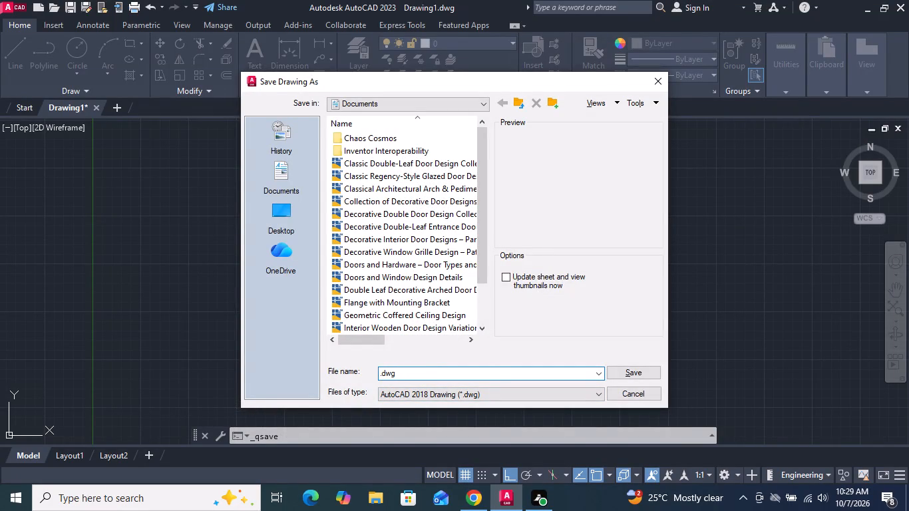
key("ctrl+v")
left_click(617, 375)
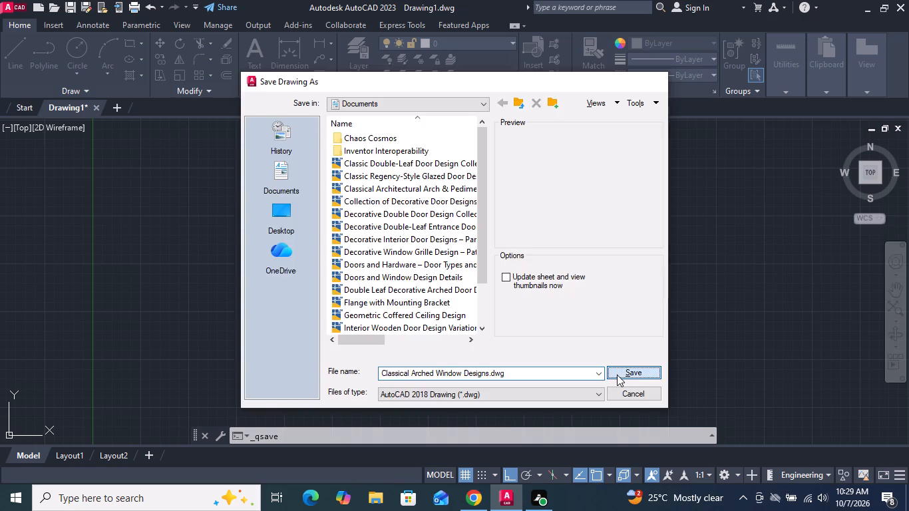
Turn off the command log file with LOGFILEOFF.
left_click(306, 432)
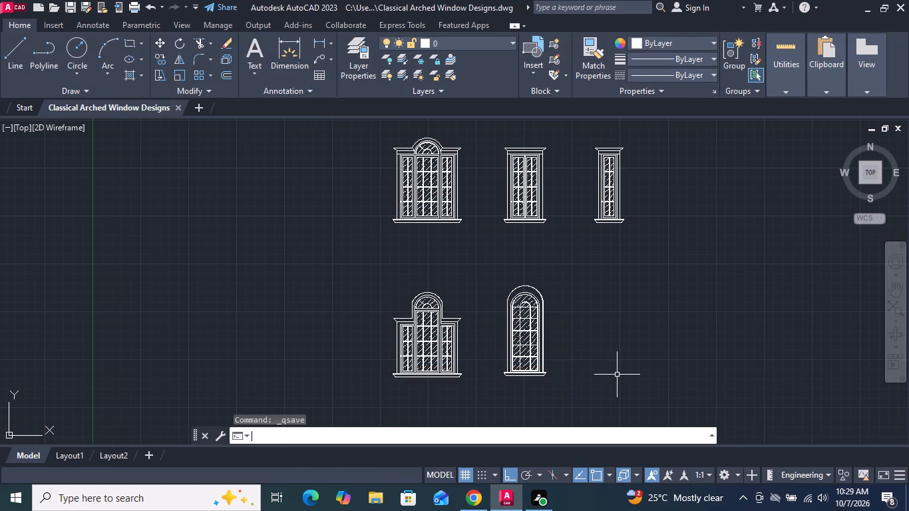
type("log")
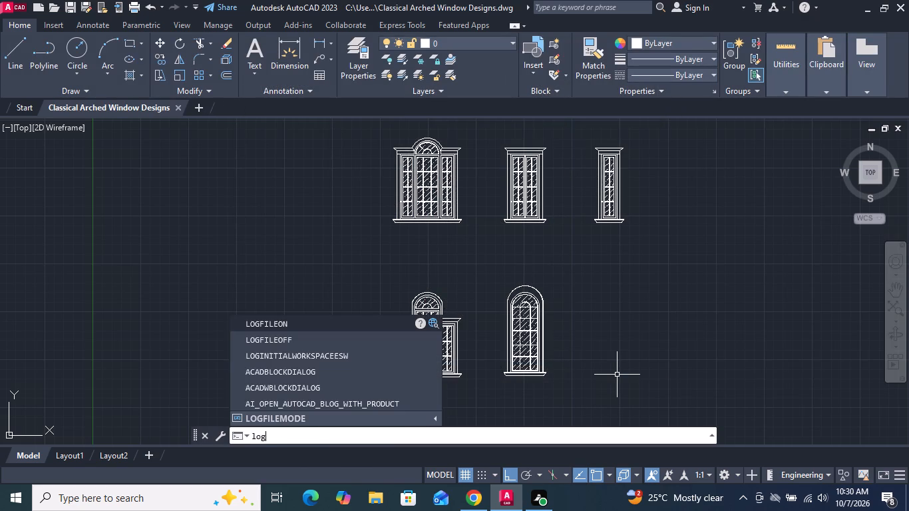
left_click(303, 337)
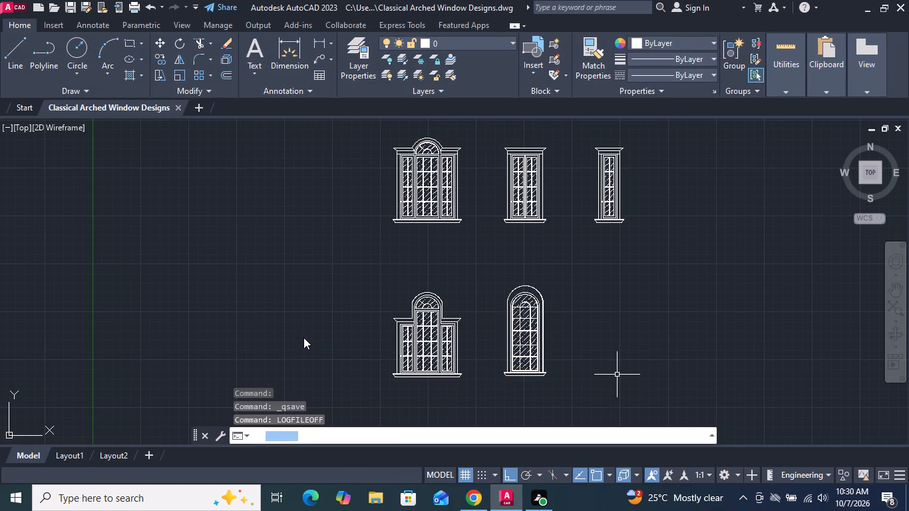